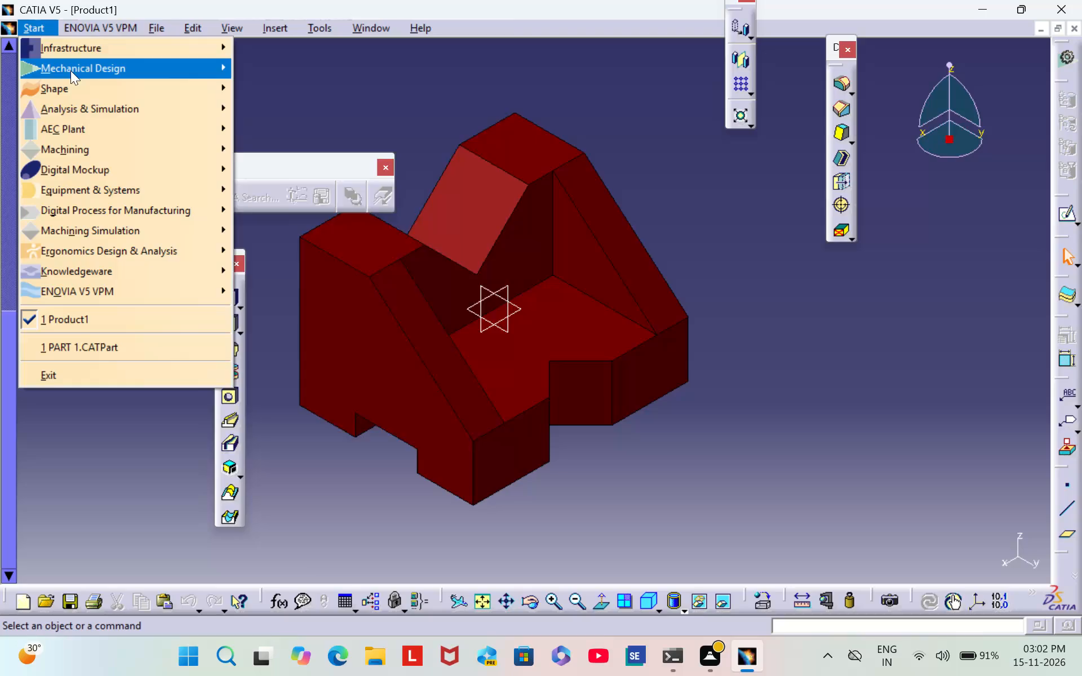
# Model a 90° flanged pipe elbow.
# Create a new Part Design part named Part2 with hybrid design enabled.
pyautogui.click(70, 70)
pyautogui.click(252, 69)
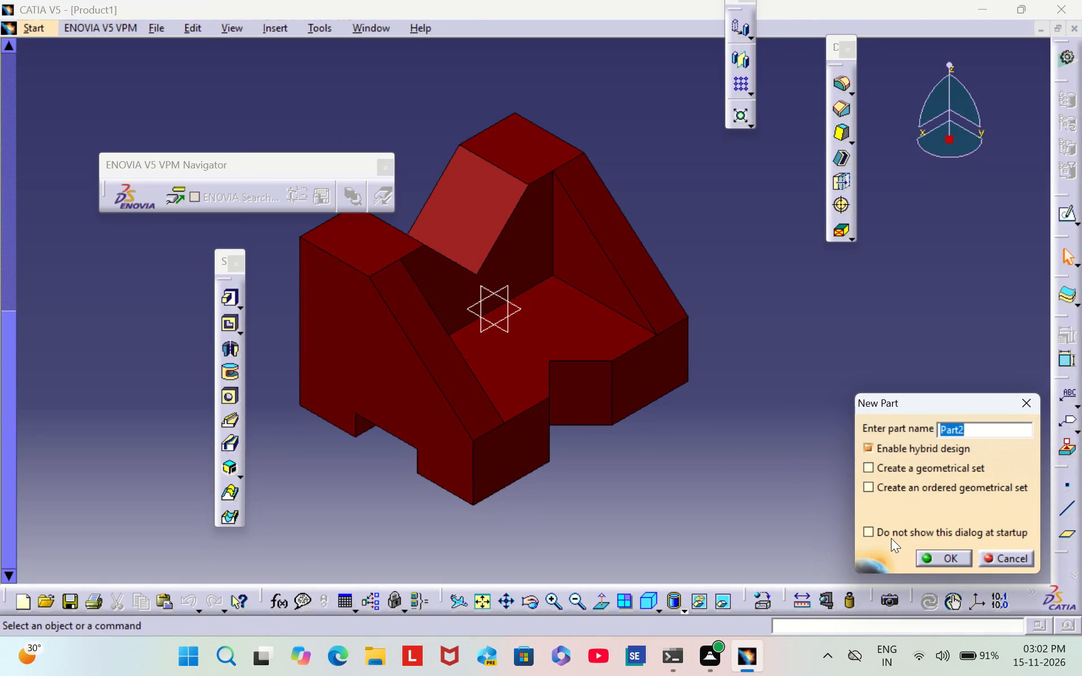
pyautogui.click(945, 558)
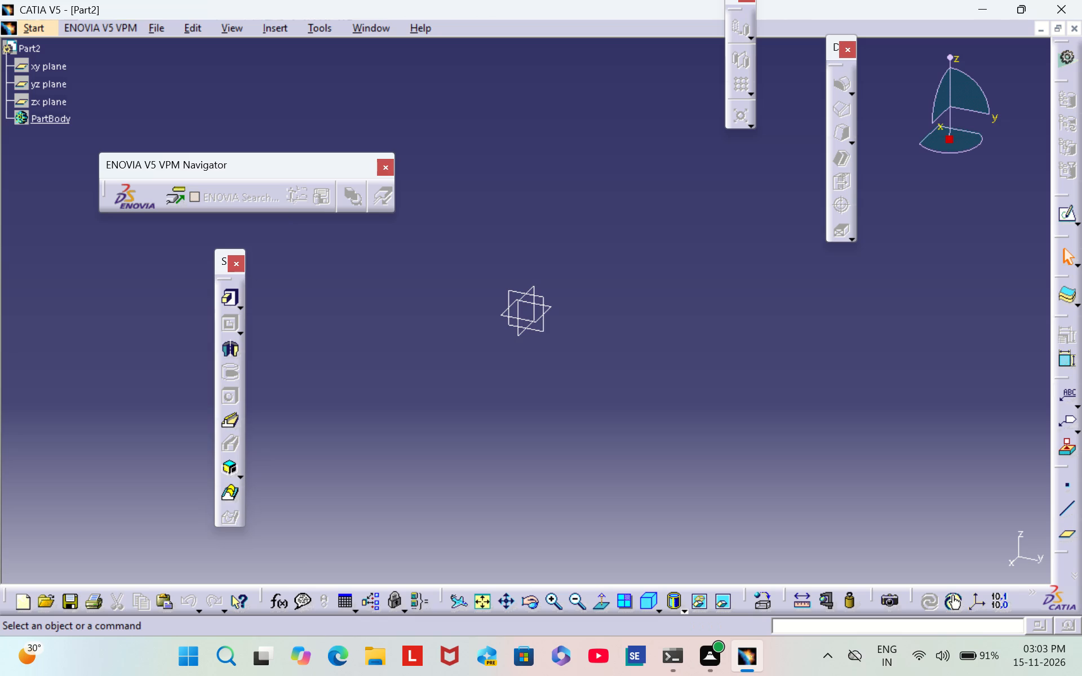
# Sketch an L-shaped open profile on the yz plane, with a horizontal line about 152 mm and a vertical line about 104 mm.
pyautogui.click(54, 80)
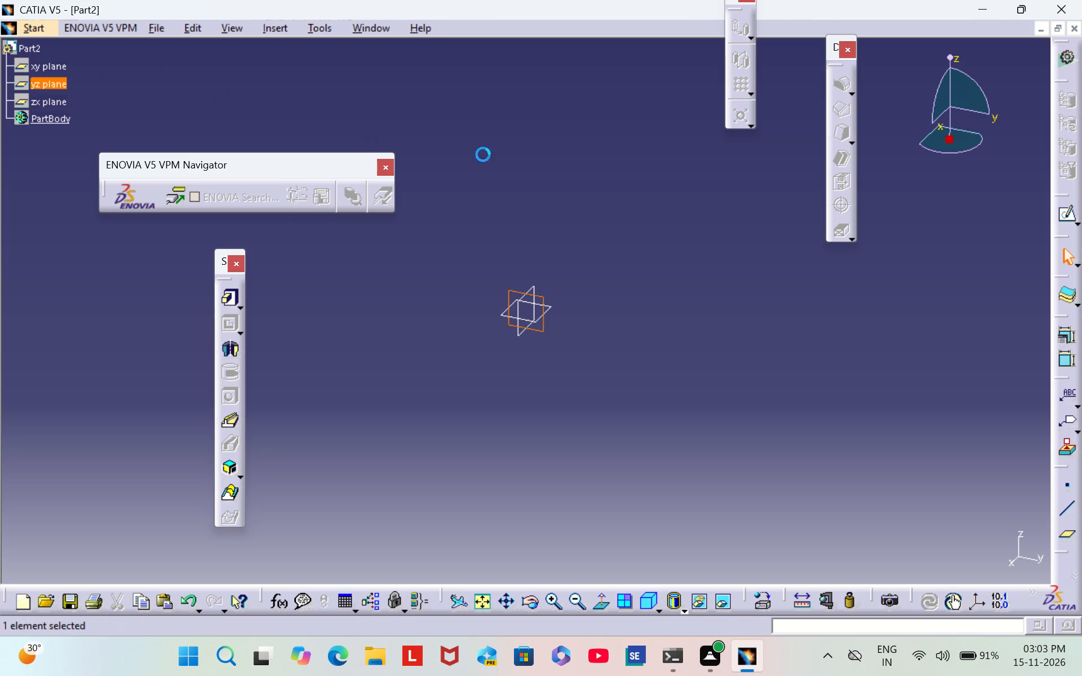
pyautogui.click(1063, 214)
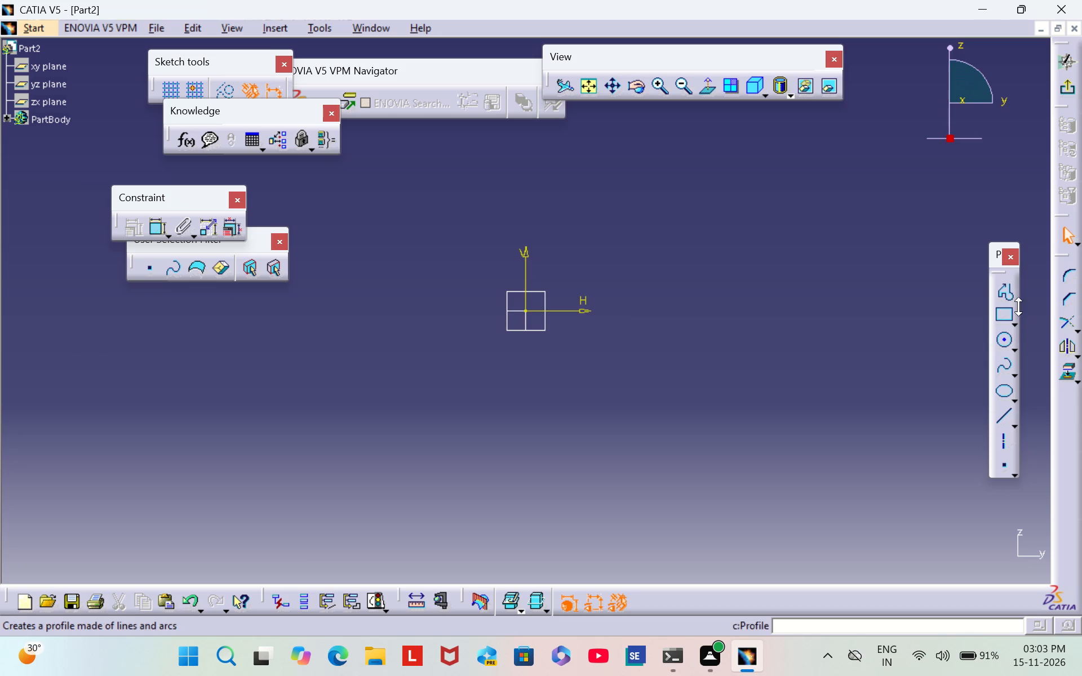
pyautogui.click(1008, 294)
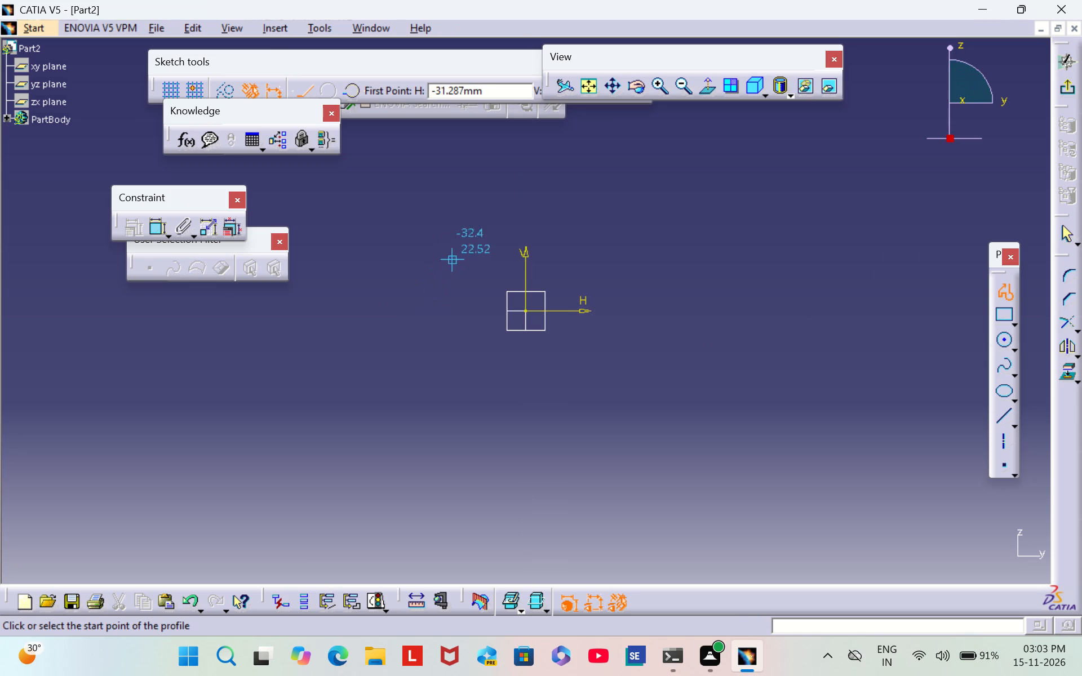
pyautogui.click(808, 363)
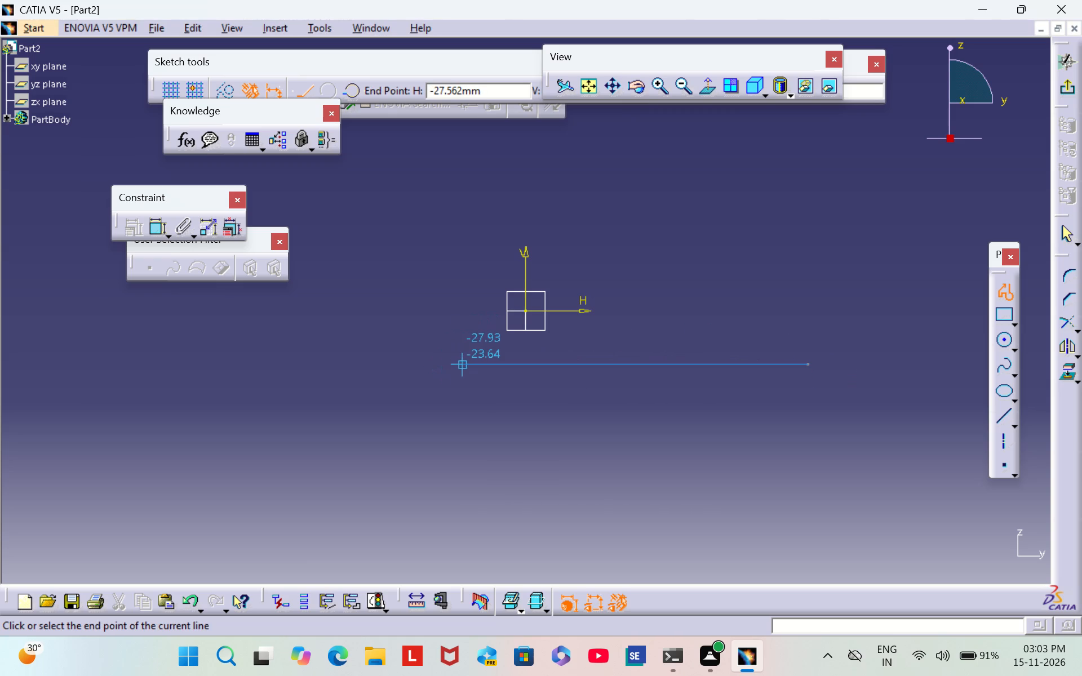
pyautogui.click(463, 360)
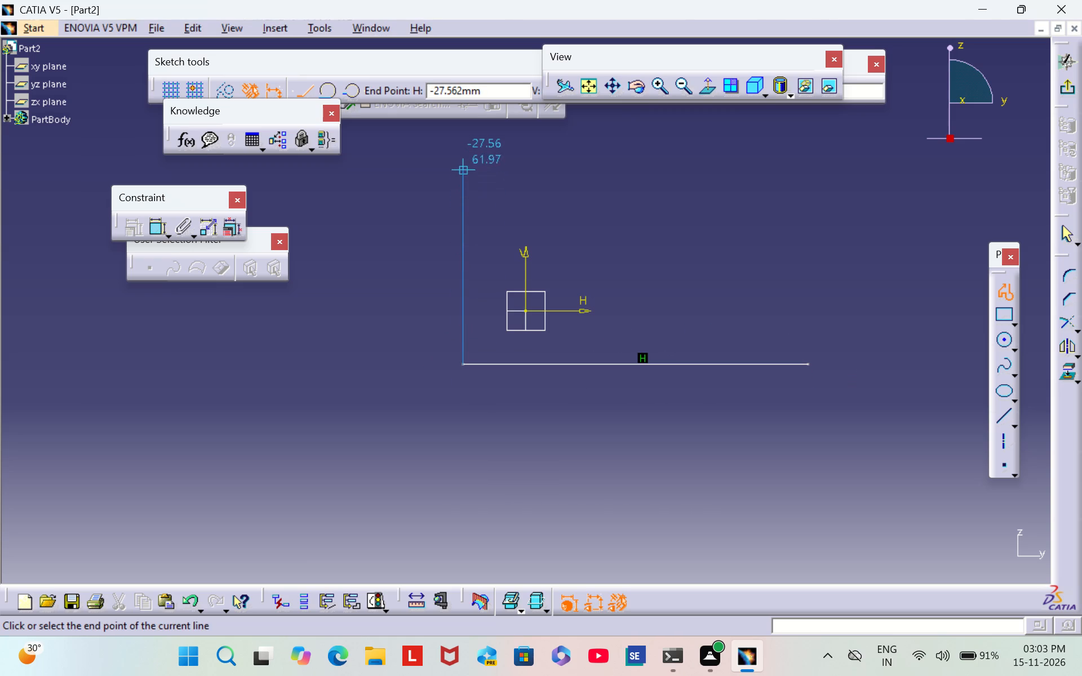
pyautogui.click(464, 128)
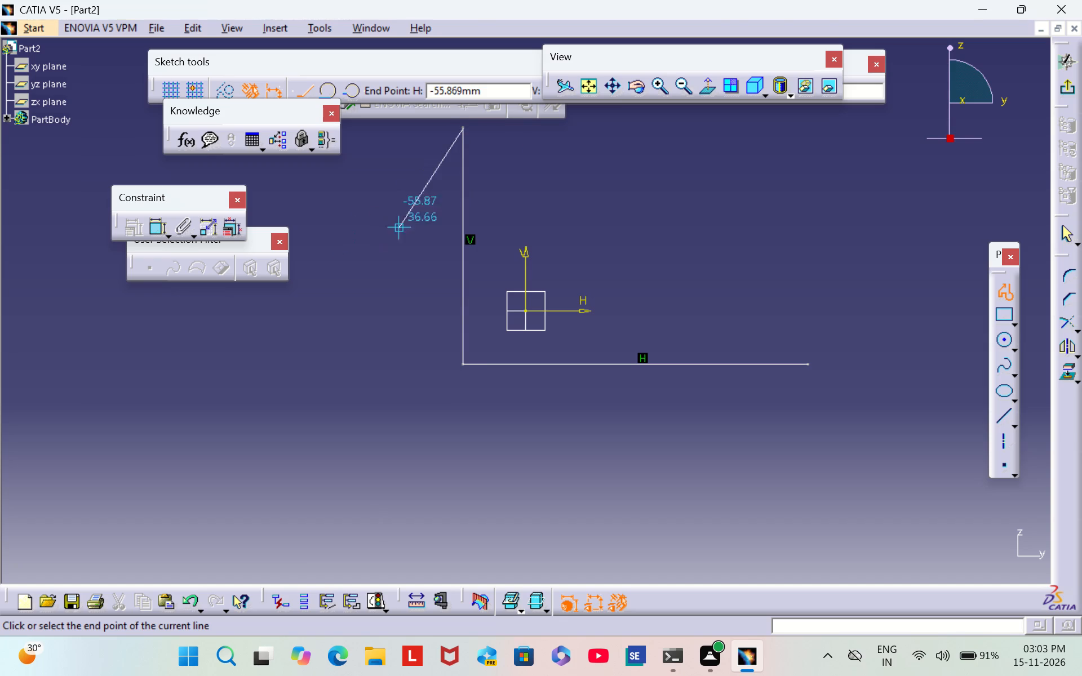
pyautogui.press('Escape')
pyautogui.press('Escape')
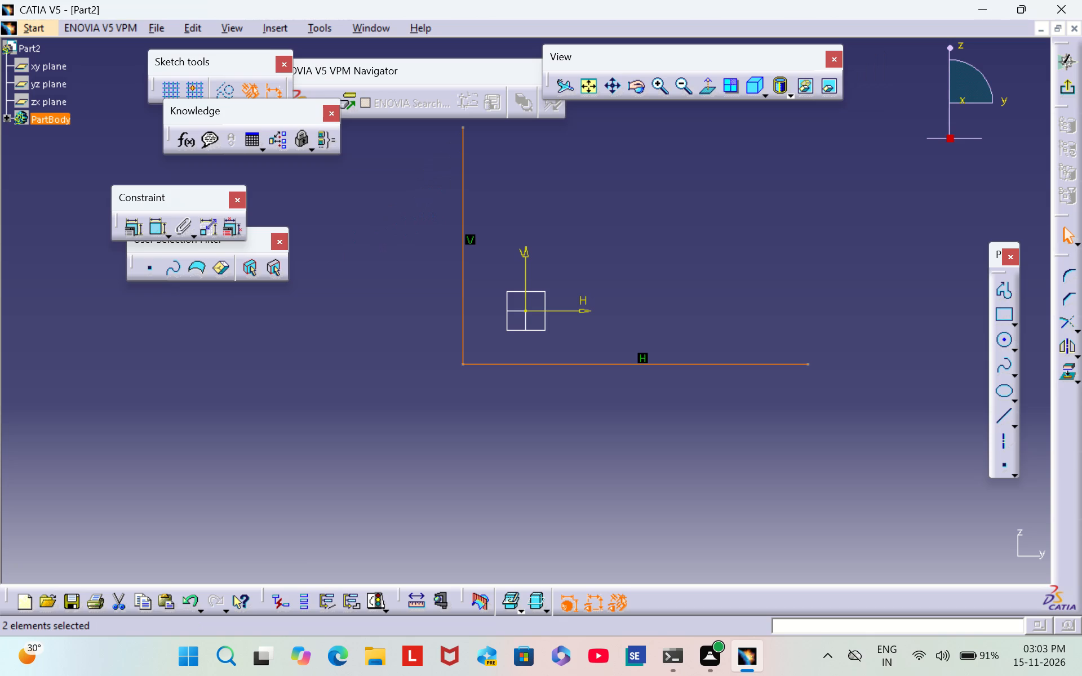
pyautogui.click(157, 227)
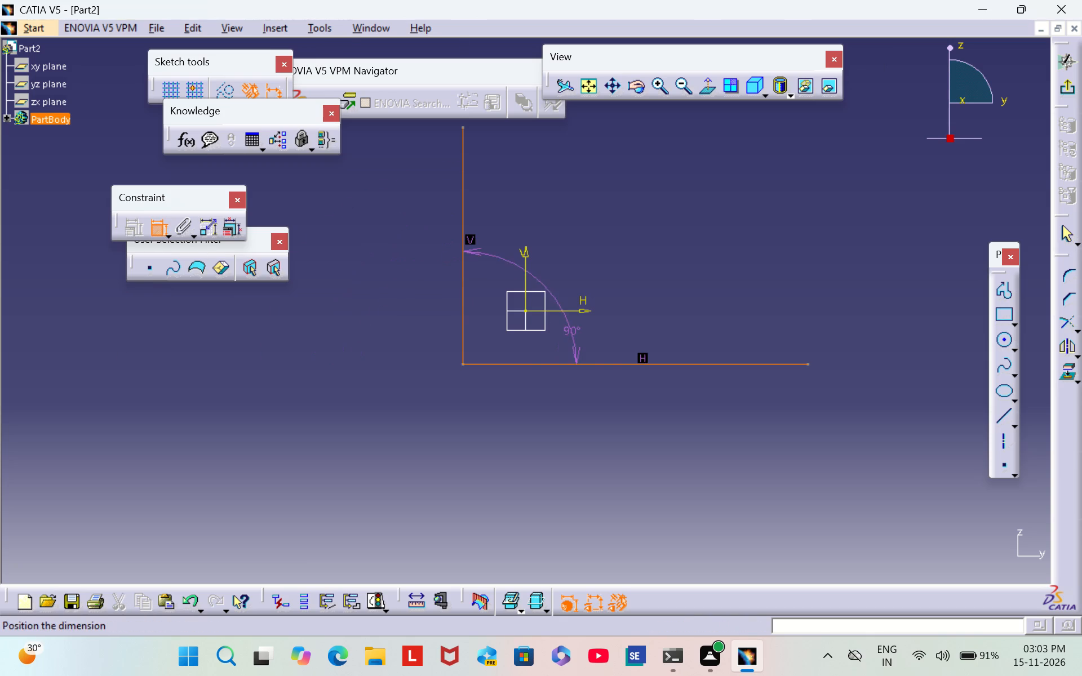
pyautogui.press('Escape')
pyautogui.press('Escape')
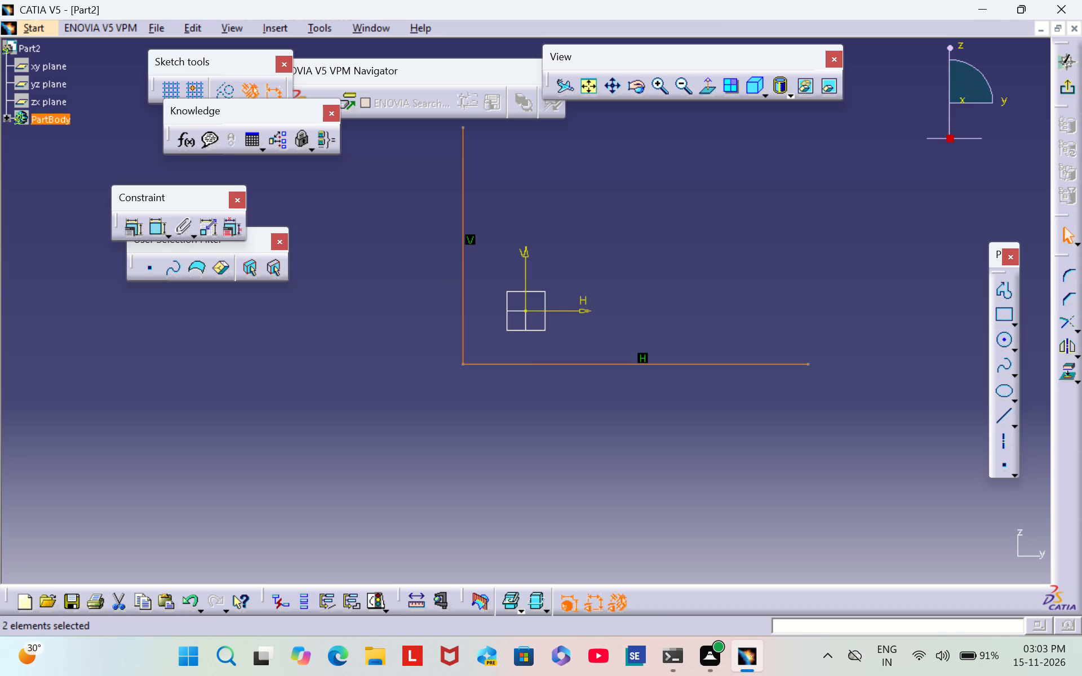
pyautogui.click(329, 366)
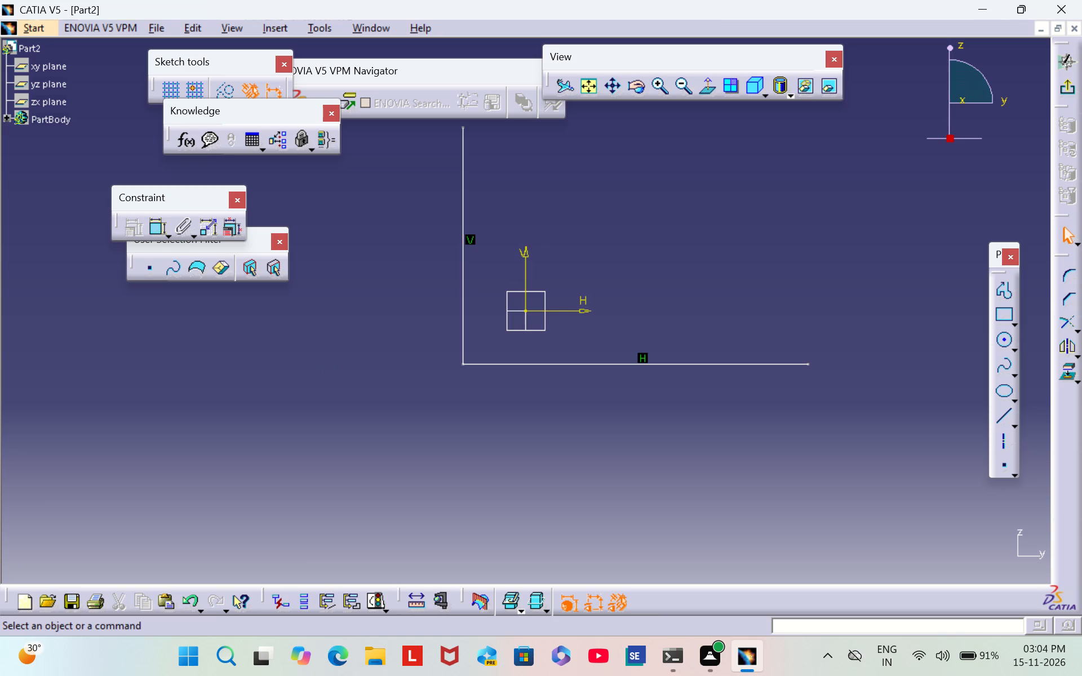
# Dimension the horizontal line's length and set it to 400 mm.
pyautogui.click(154, 220)
pyautogui.click(602, 363)
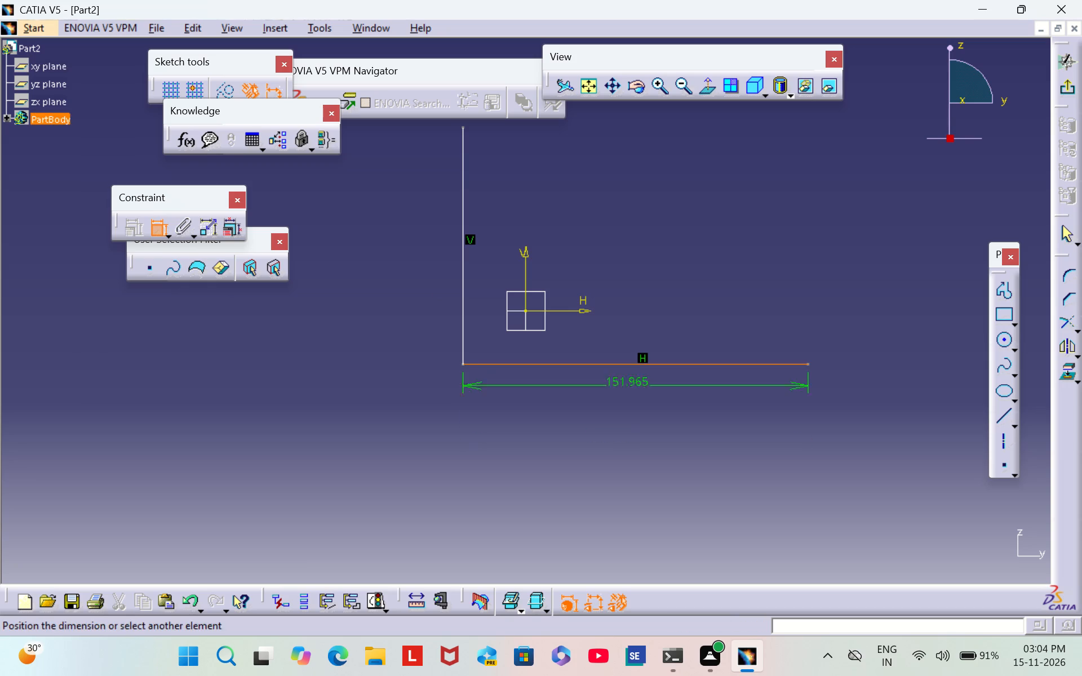
pyautogui.click(635, 401)
pyautogui.click(623, 400)
pyautogui.doubleClick(625, 397)
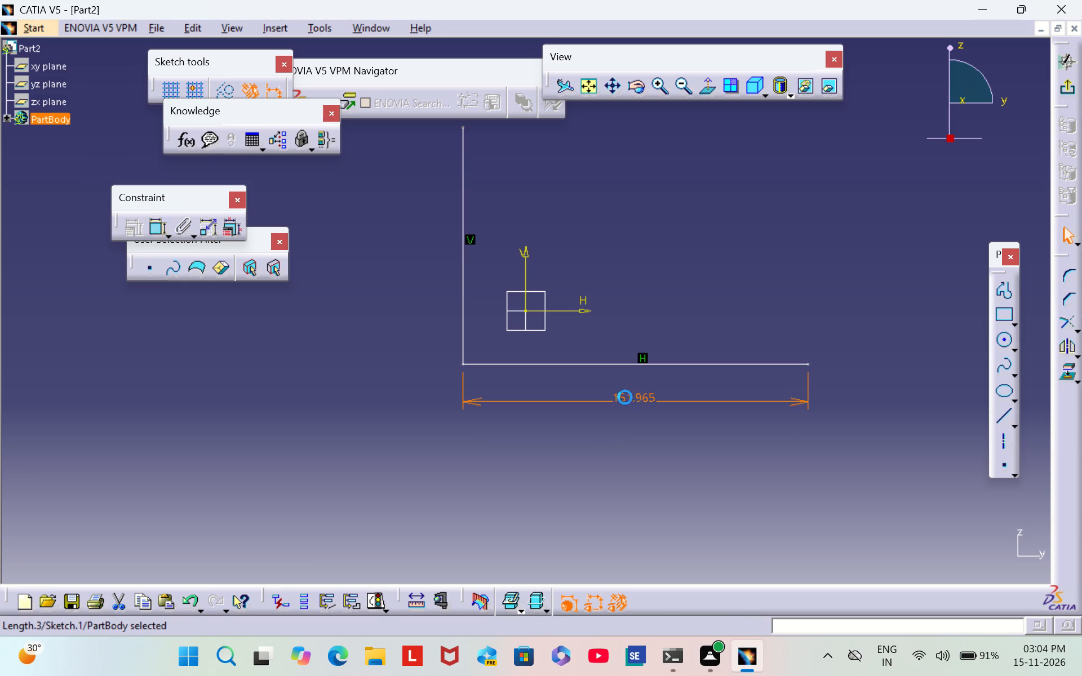
pyautogui.press('BackSpace')
pyautogui.write('400')
pyautogui.press('Return')
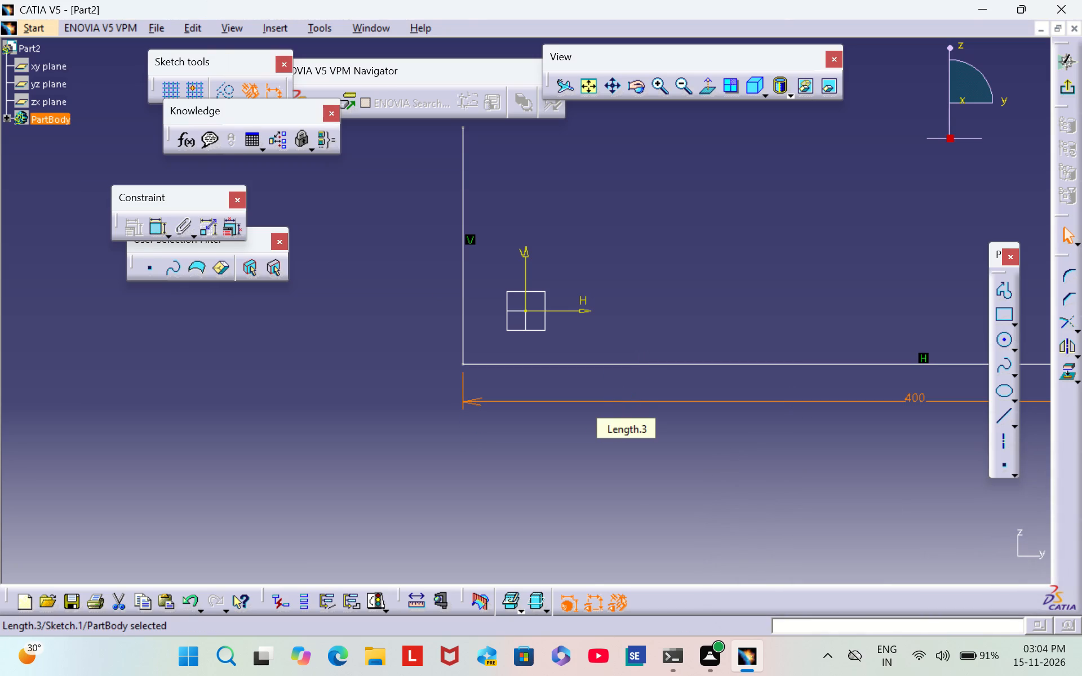
pyautogui.click(396, 388)
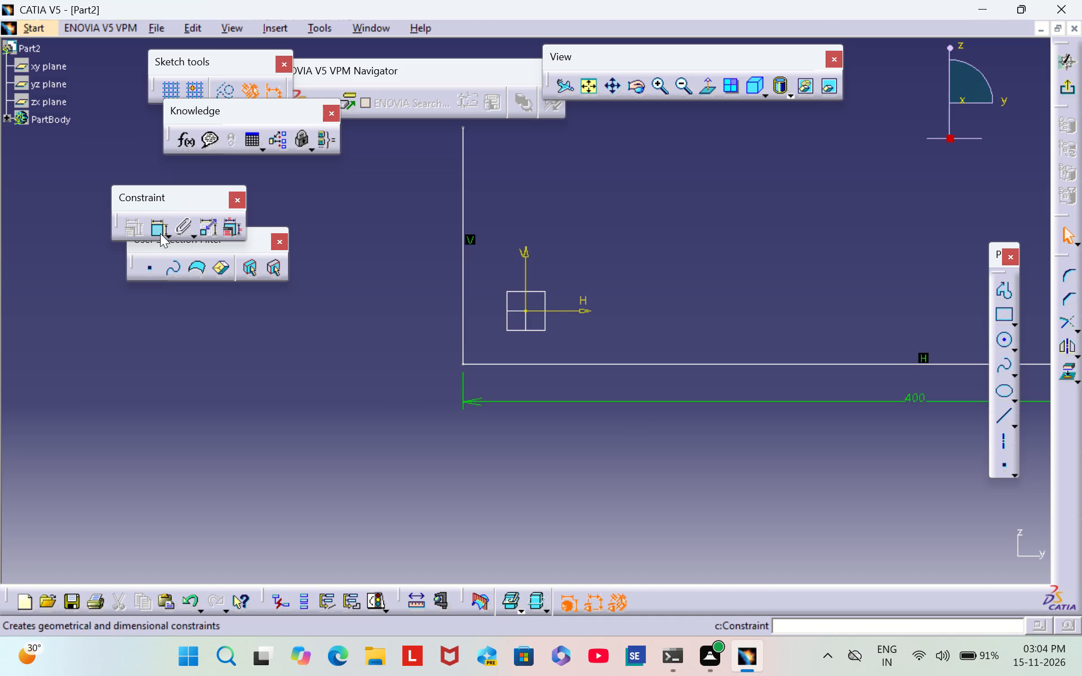
# Dimension the vertical line's length and set it to 400 mm.
pyautogui.click(160, 233)
pyautogui.click(462, 227)
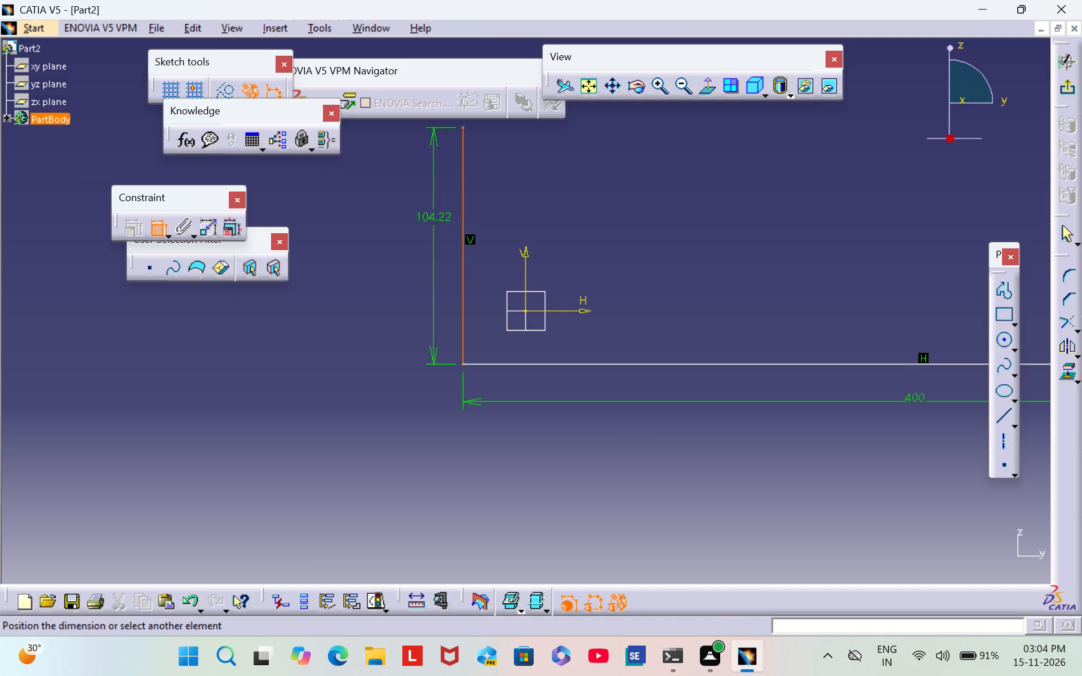
pyautogui.click(387, 238)
pyautogui.doubleClick(390, 230)
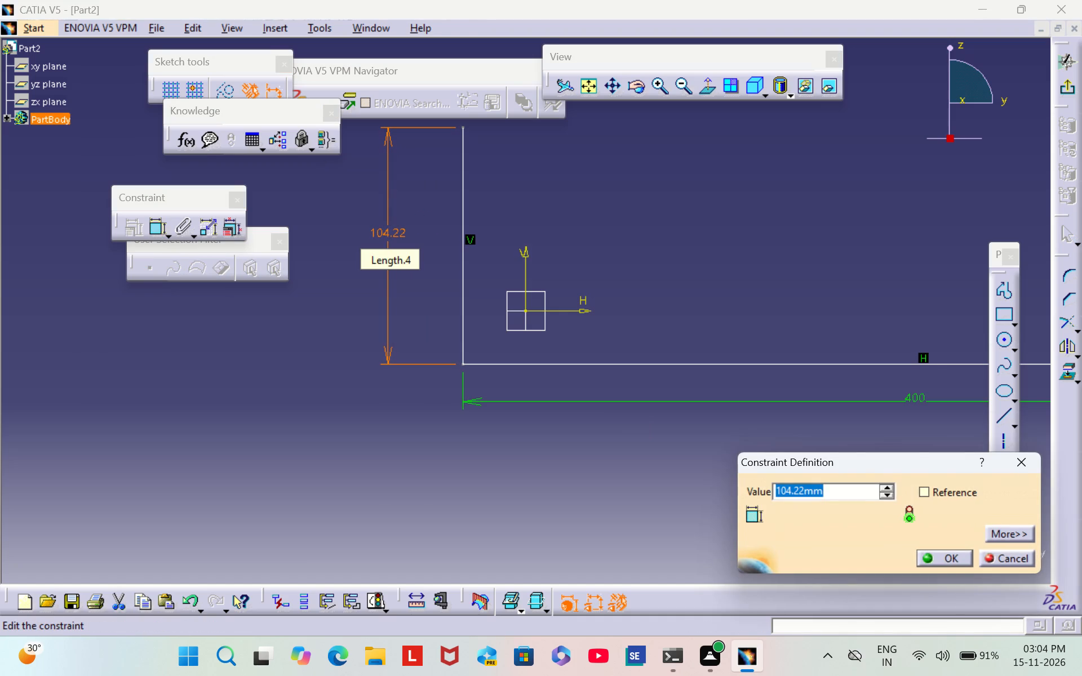
pyautogui.press('BackSpace')
pyautogui.write('400')
pyautogui.press('Return')
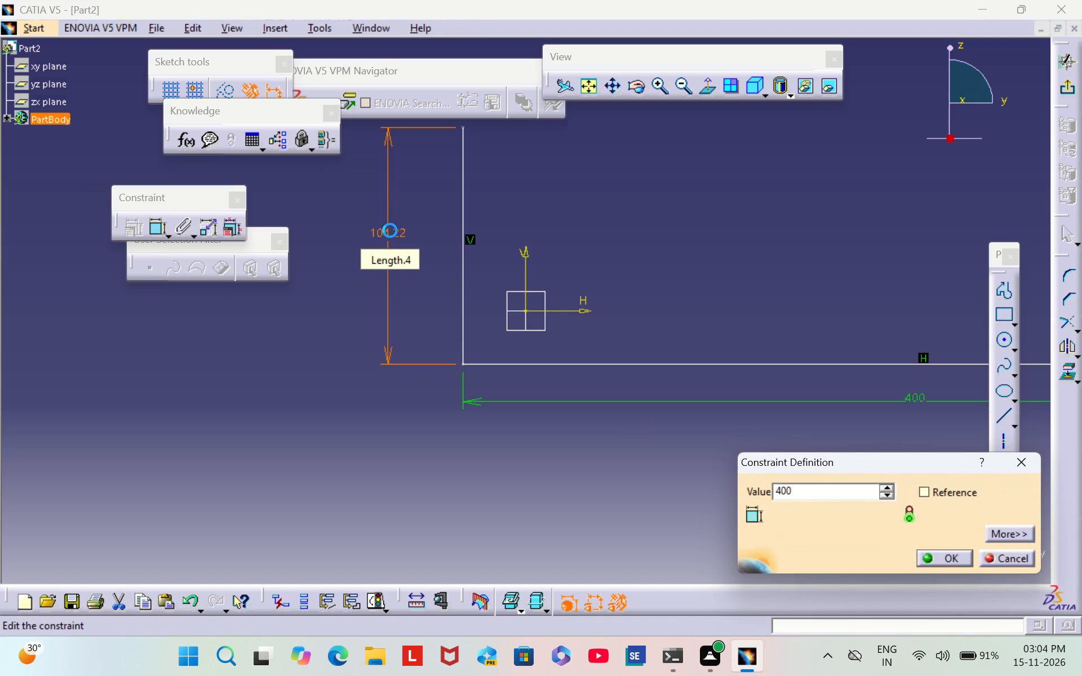
pyautogui.click(224, 339)
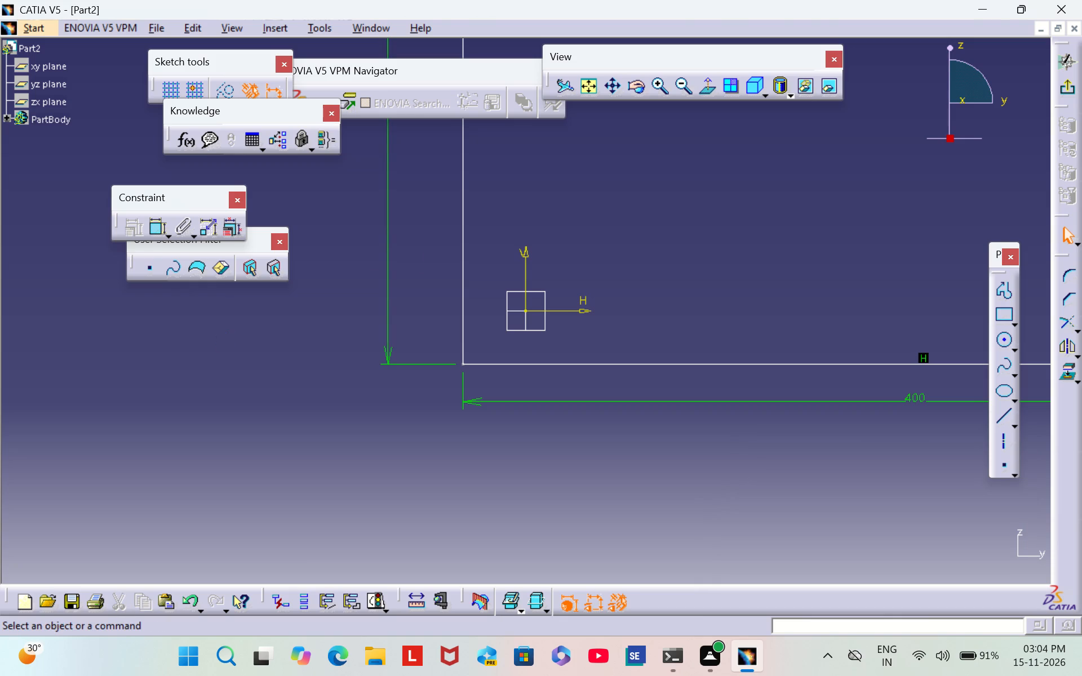
# Round the junction of the vertical and horizontal lines with a Corner of about 324 mm radius, converting their length constraints into distances.
pyautogui.tripleClick(681, 84)
pyautogui.tripleClick(681, 84)
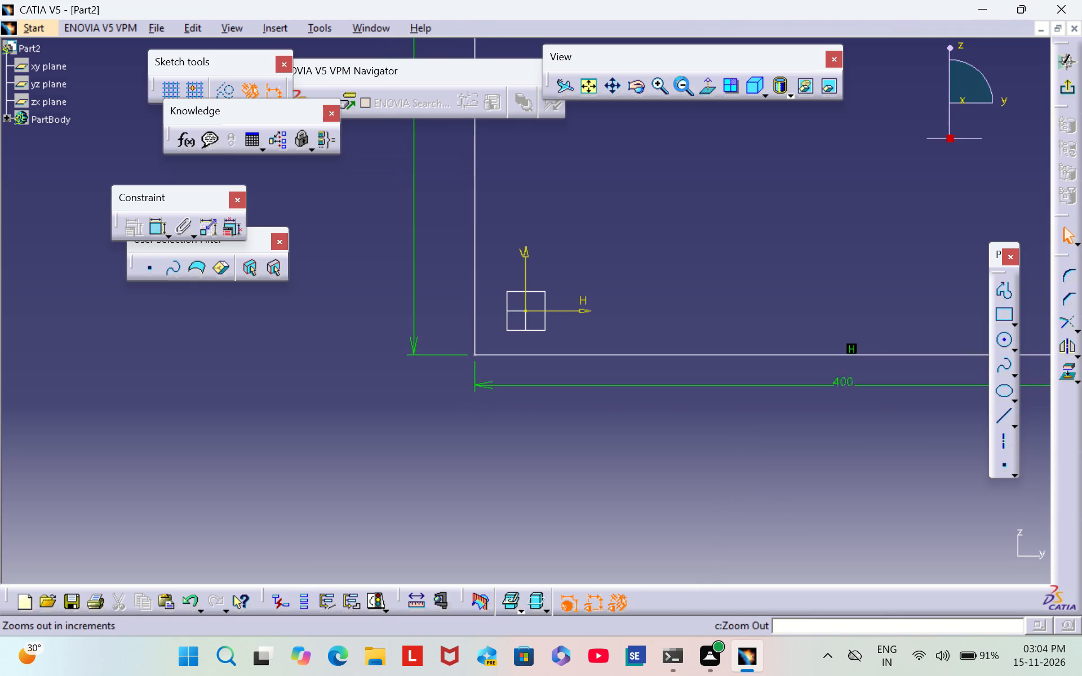
pyautogui.tripleClick(681, 84)
pyautogui.click(681, 84)
pyautogui.moveTo(726, 229); pyautogui.dragTo(600, 437, button='middle')
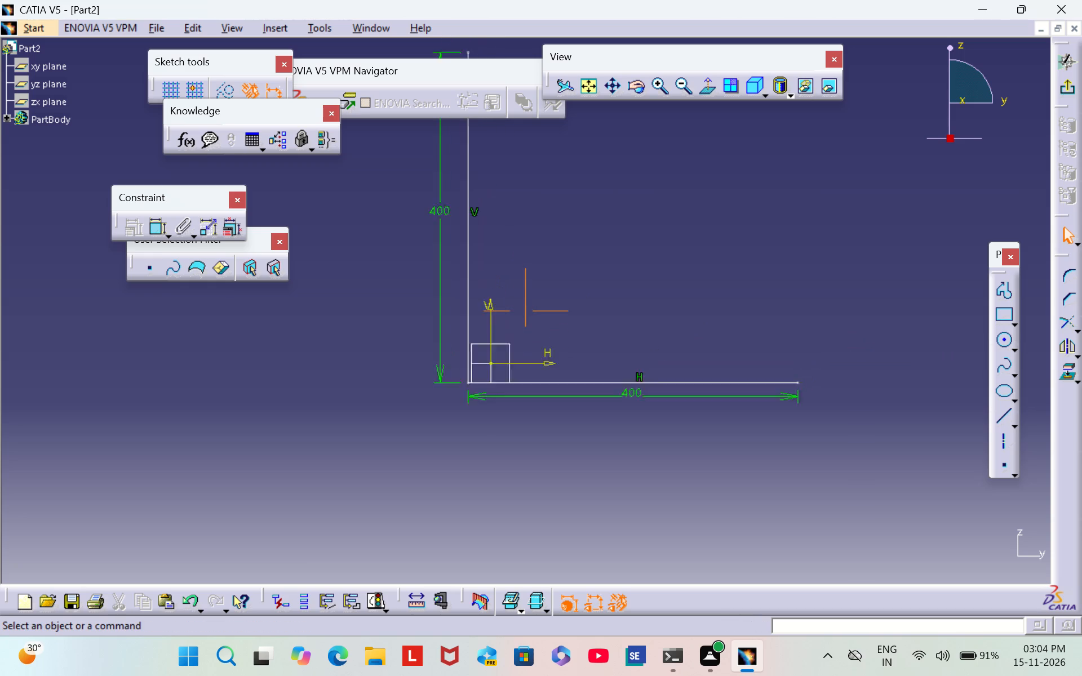
pyautogui.moveTo(600, 437); pyautogui.dragTo(558, 503, button='middle')
pyautogui.click(686, 98)
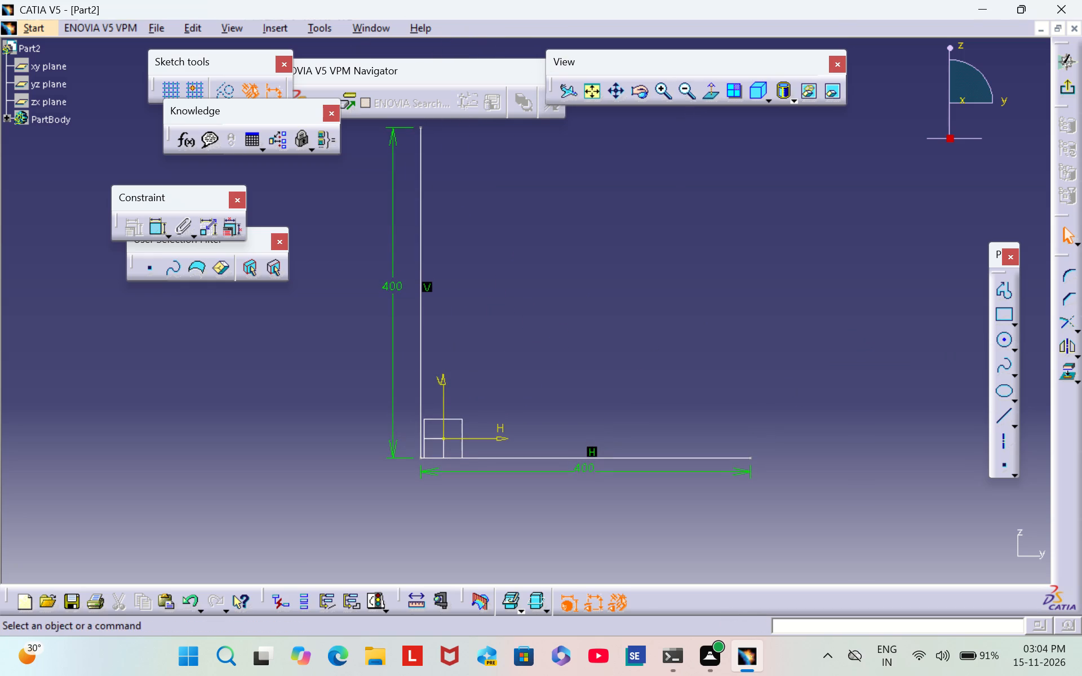
pyautogui.click(679, 91)
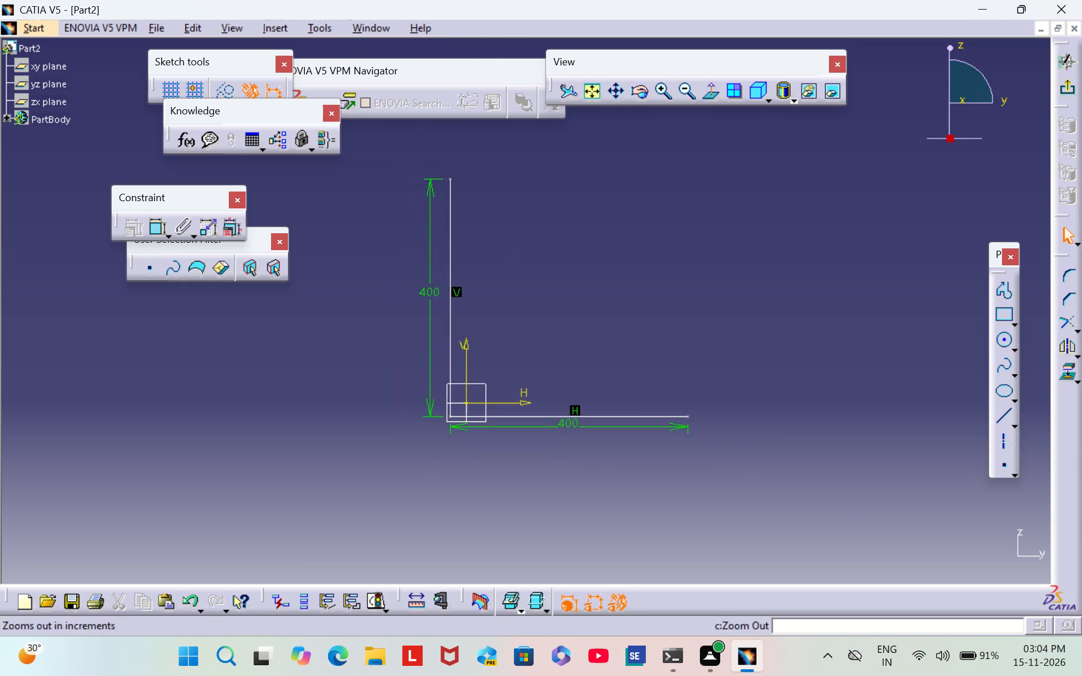
pyautogui.moveTo(618, 183); pyautogui.dragTo(624, 207, button='middle')
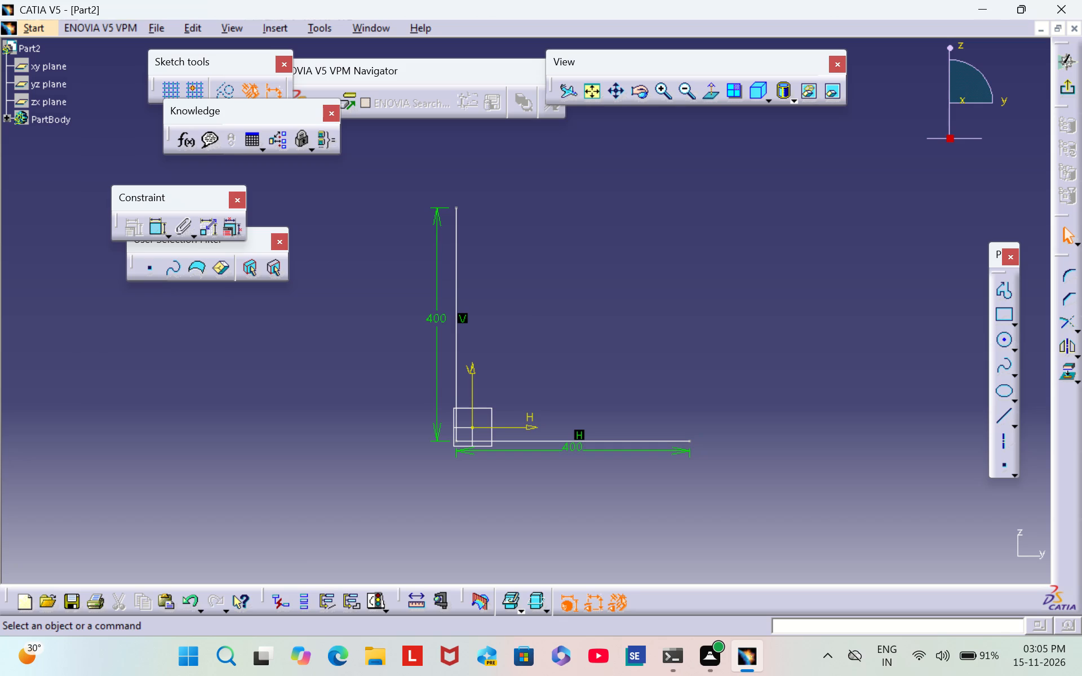
pyautogui.tripleClick(662, 97)
pyautogui.click(662, 97)
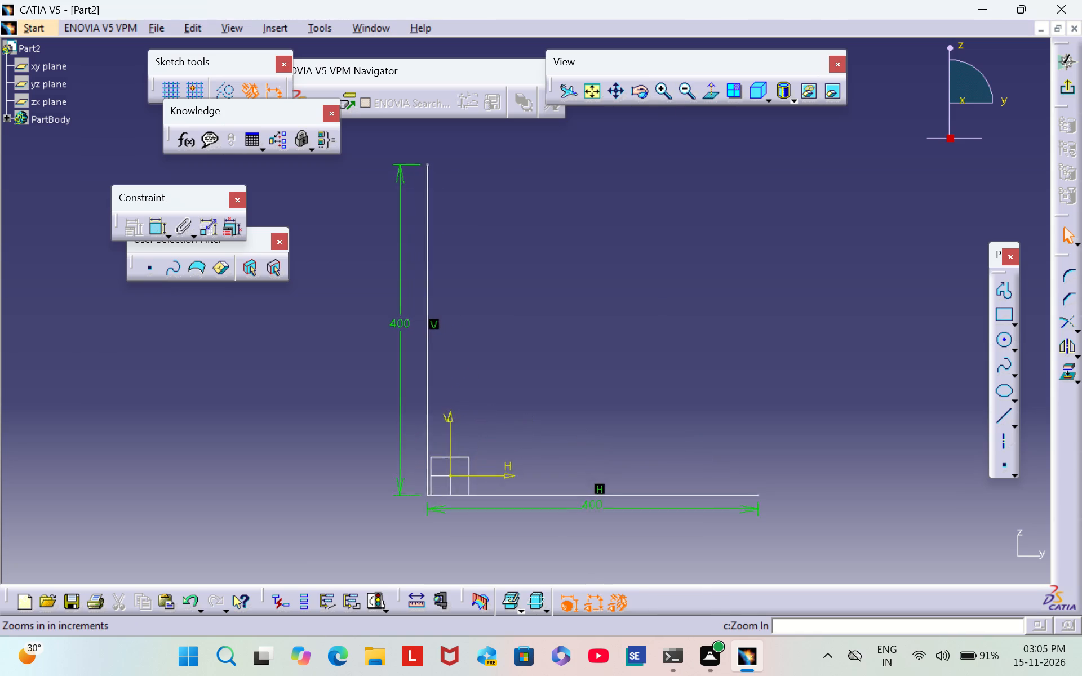
pyautogui.scroll(-2, 635, 273)
pyautogui.moveTo(635, 272); pyautogui.dragTo(657, 204, button='middle')
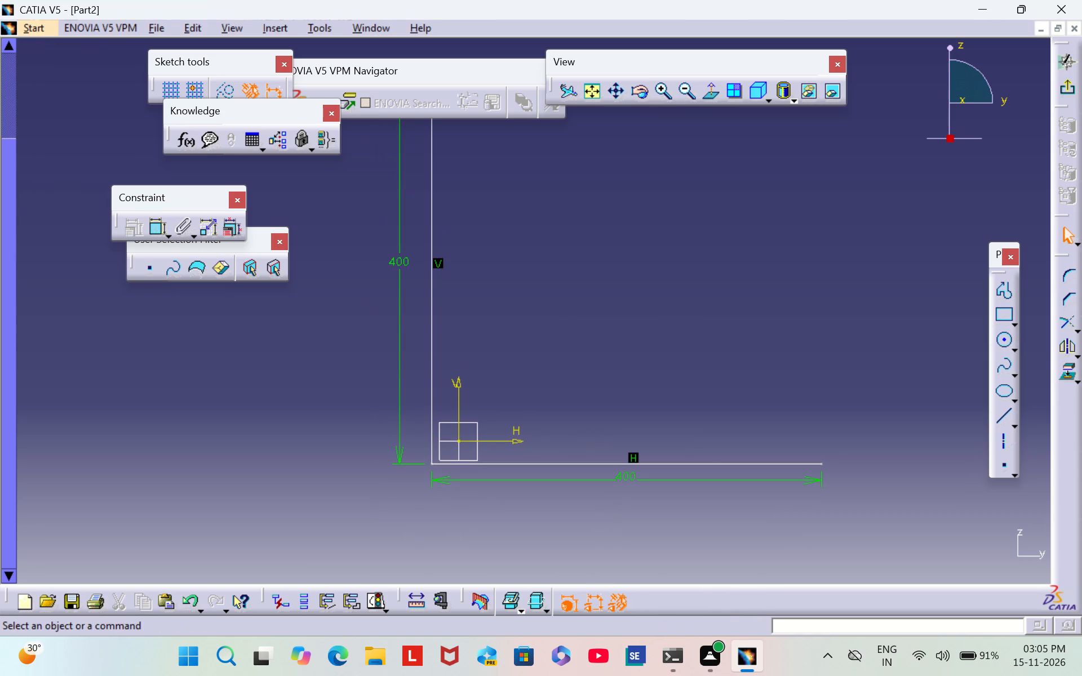
pyautogui.doubleClick(1072, 274)
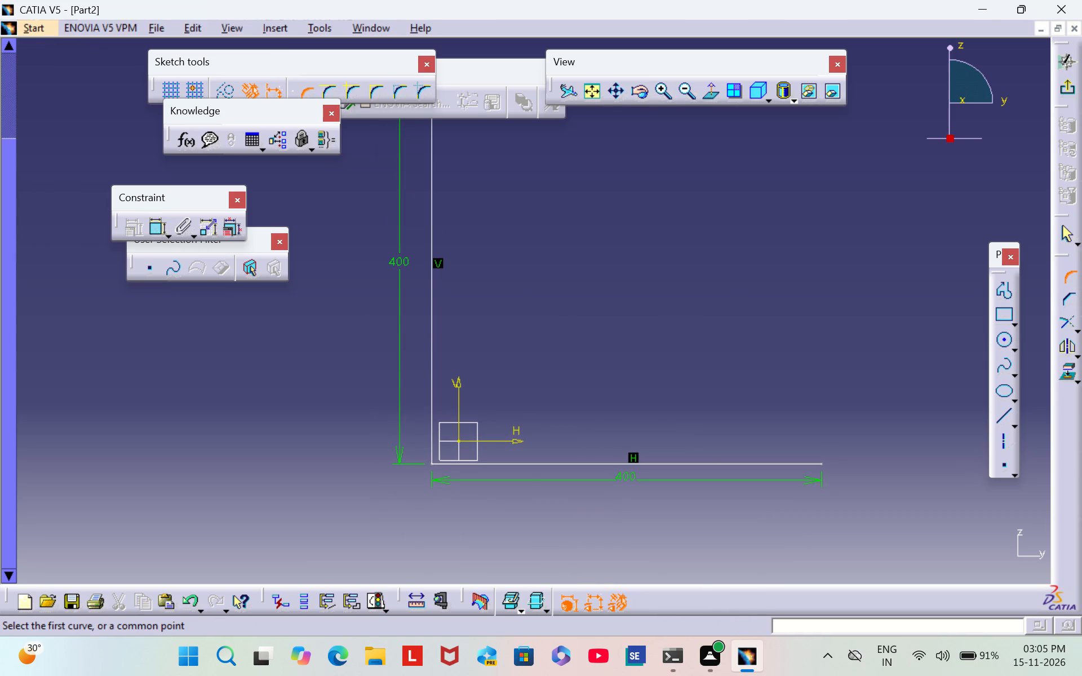
pyautogui.click(432, 285)
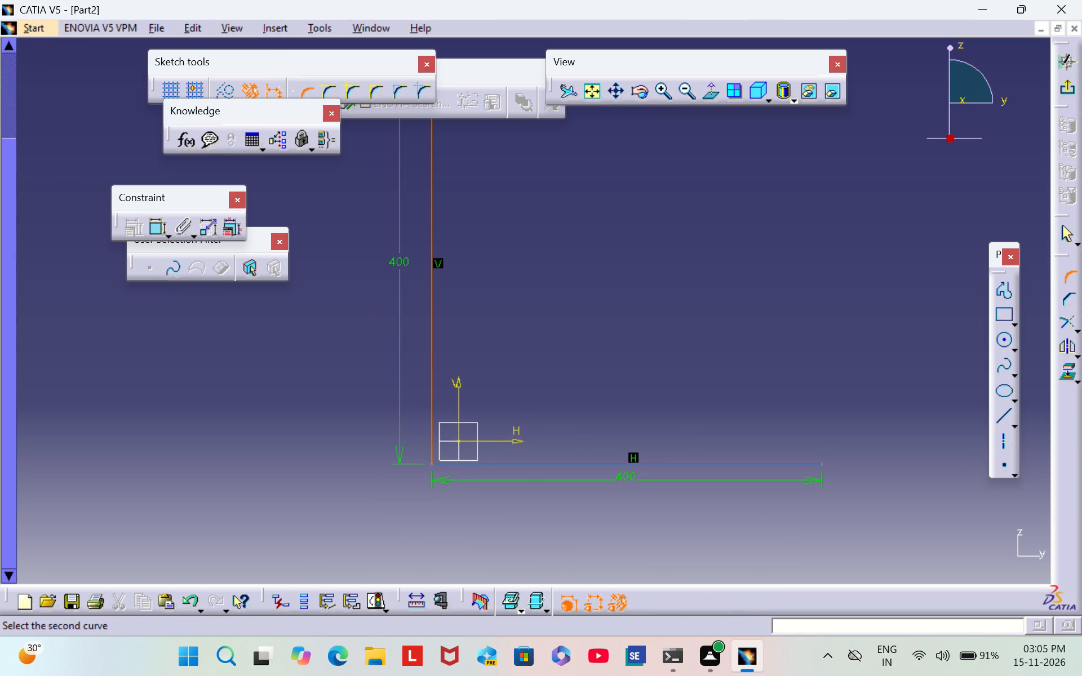
pyautogui.click(572, 462)
pyautogui.click(534, 382)
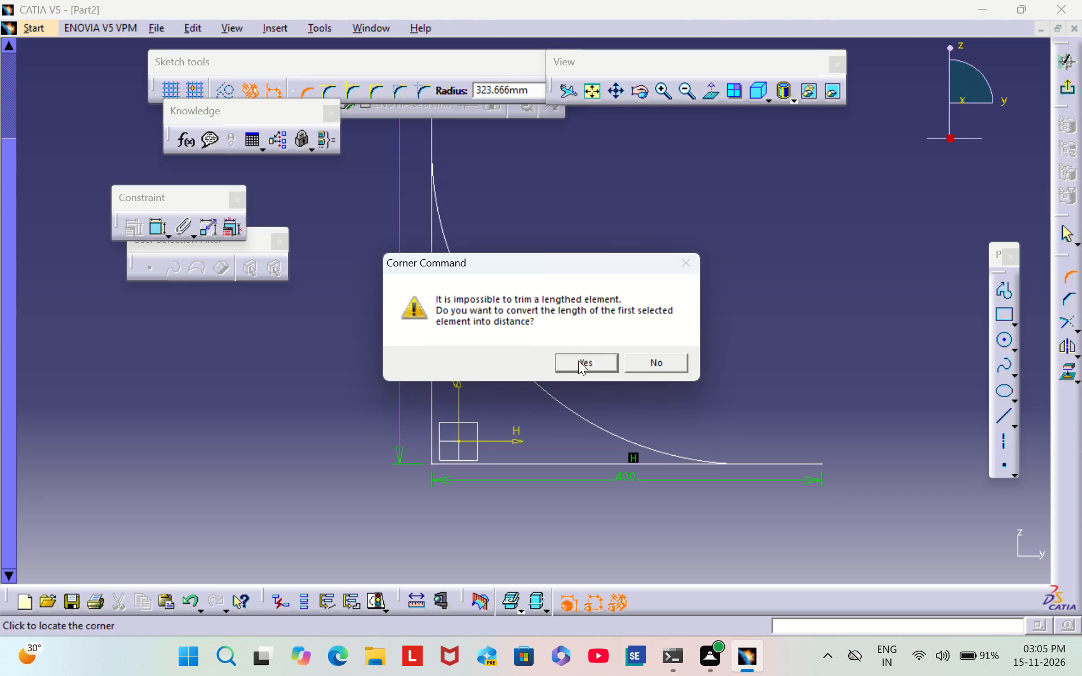
pyautogui.click(588, 355)
pyautogui.click(587, 362)
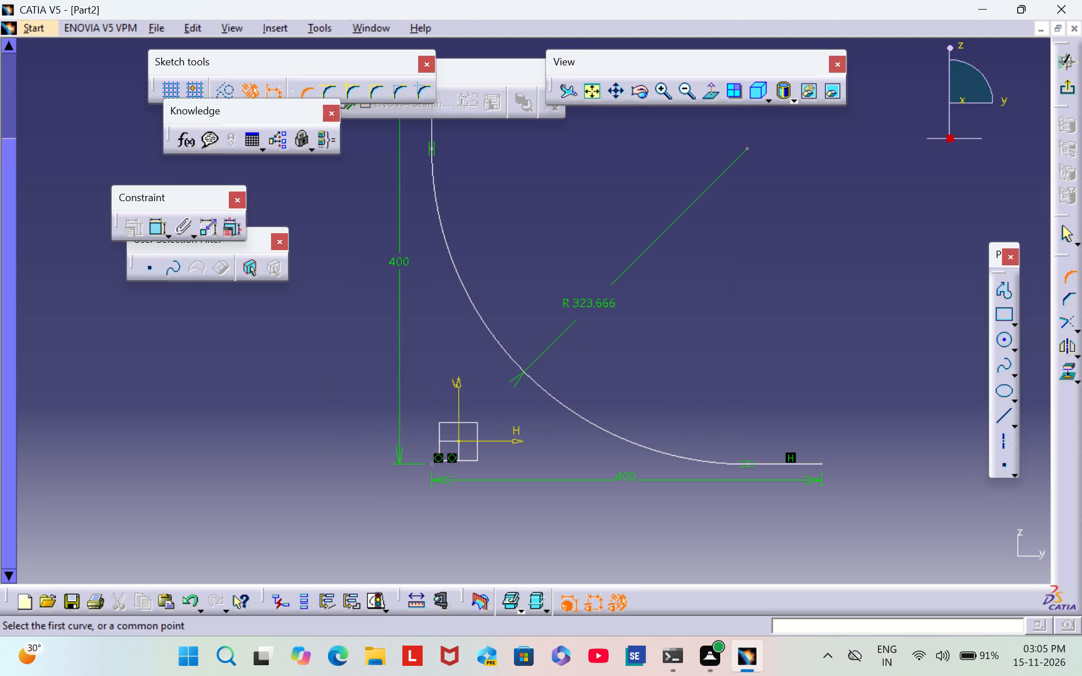
# Set the corner arc's radius to 260 mm.
pyautogui.doubleClick(587, 304)
pyautogui.press('BackSpace')
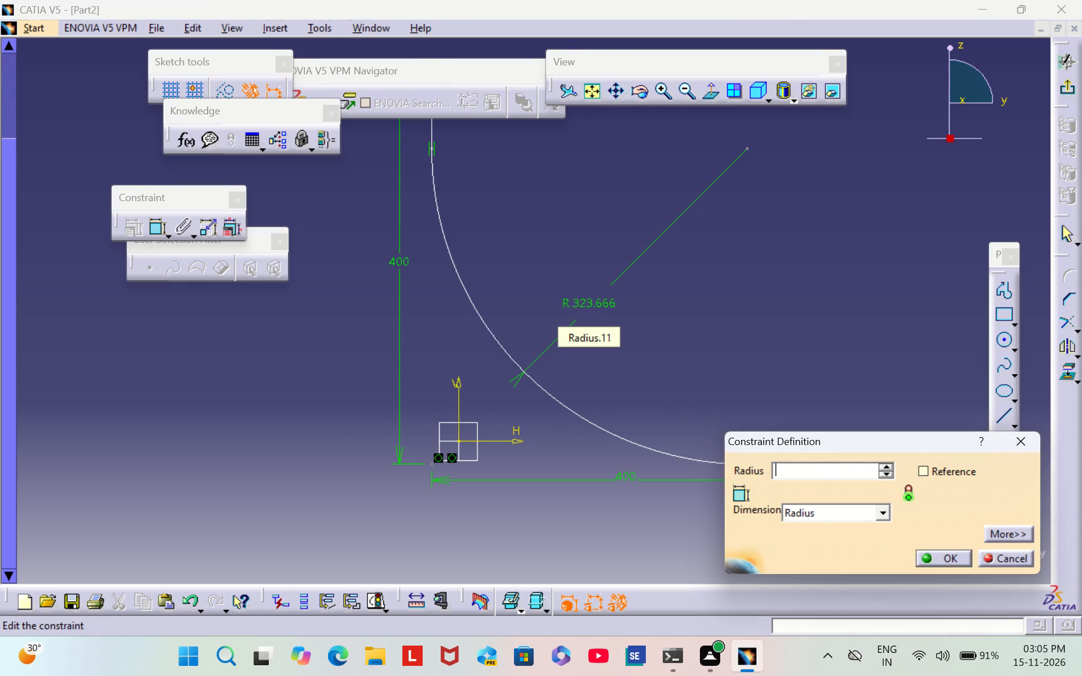
pyautogui.write('260')
pyautogui.press('Return')
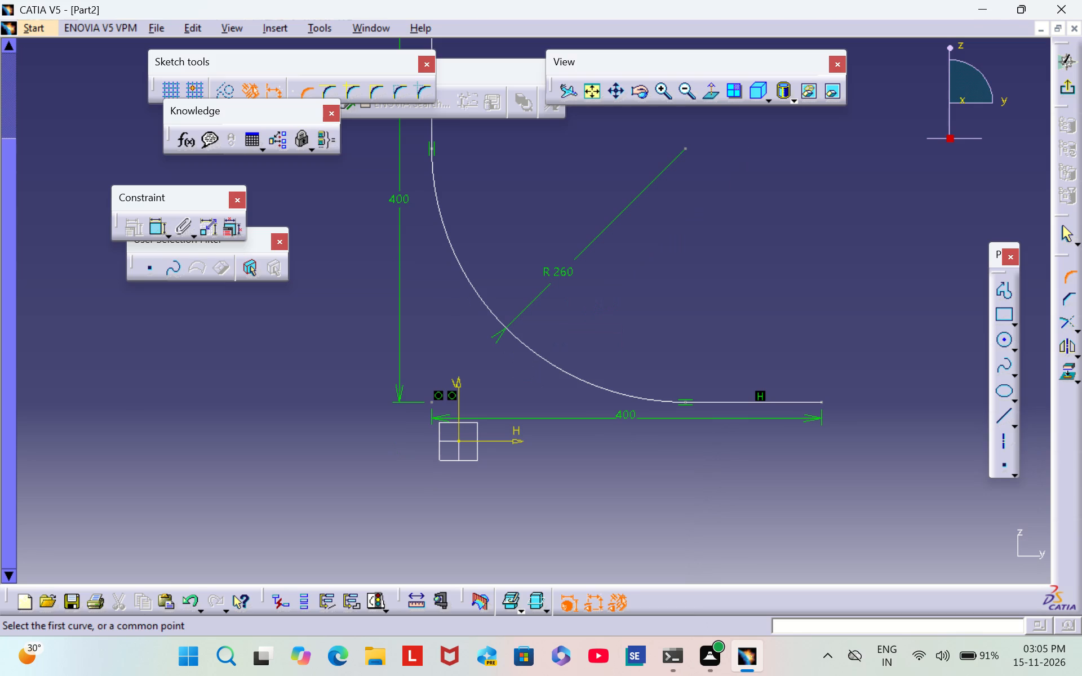
pyautogui.click(623, 292)
# Exit the finished sketch and return to the 3D part.
pyautogui.moveTo(650, 278); pyautogui.dragTo(663, 395, button='middle')
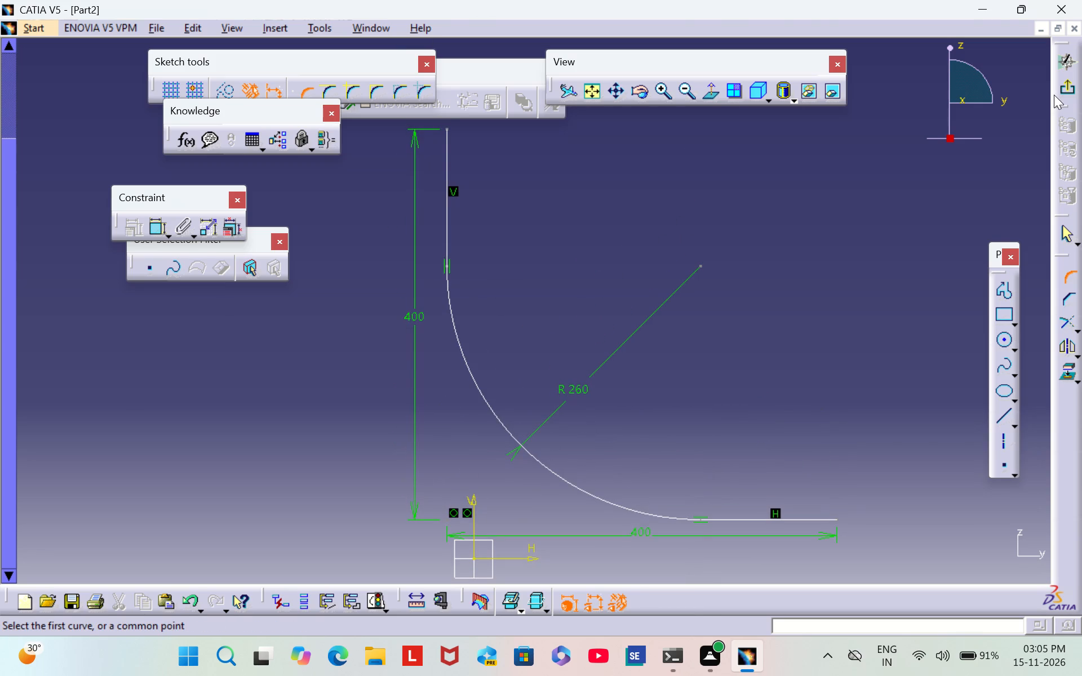
pyautogui.click(1071, 83)
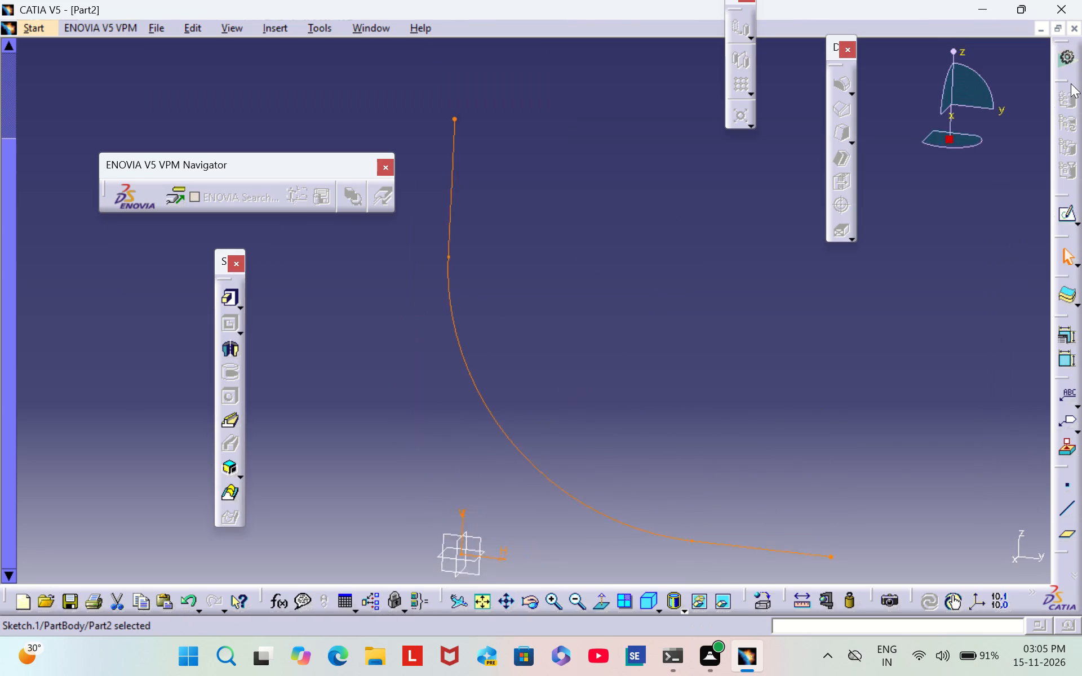
# Reopen the existing curved profile sketch for editing.
pyautogui.click(713, 272)
pyautogui.moveTo(713, 273); pyautogui.dragTo(709, 264, button='middle')
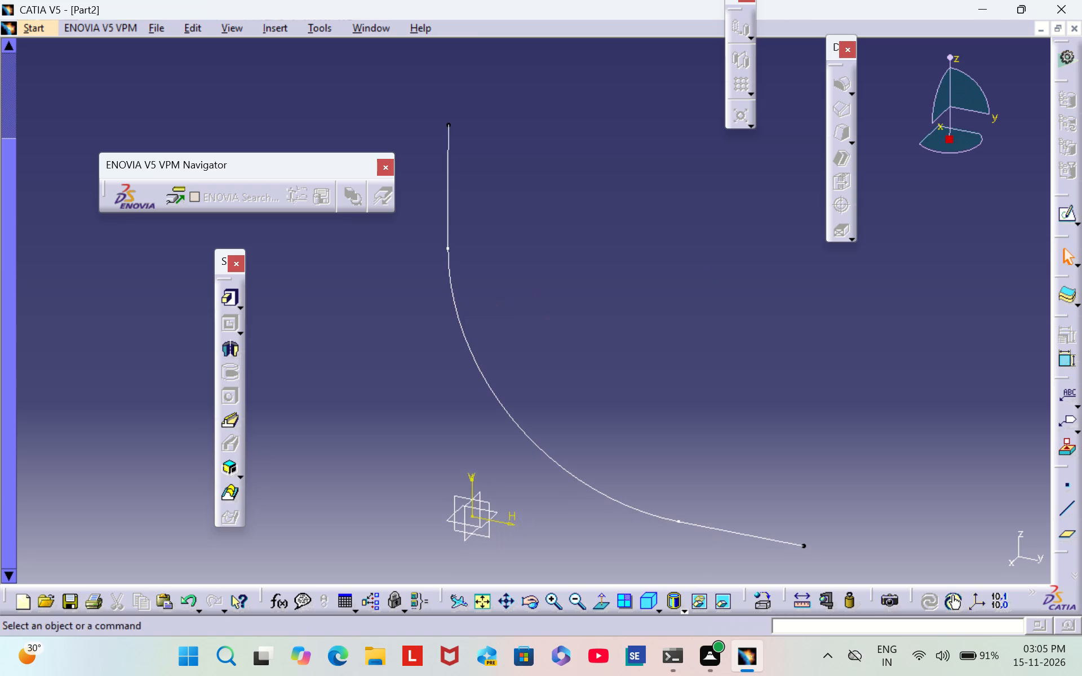
pyautogui.click(1057, 217)
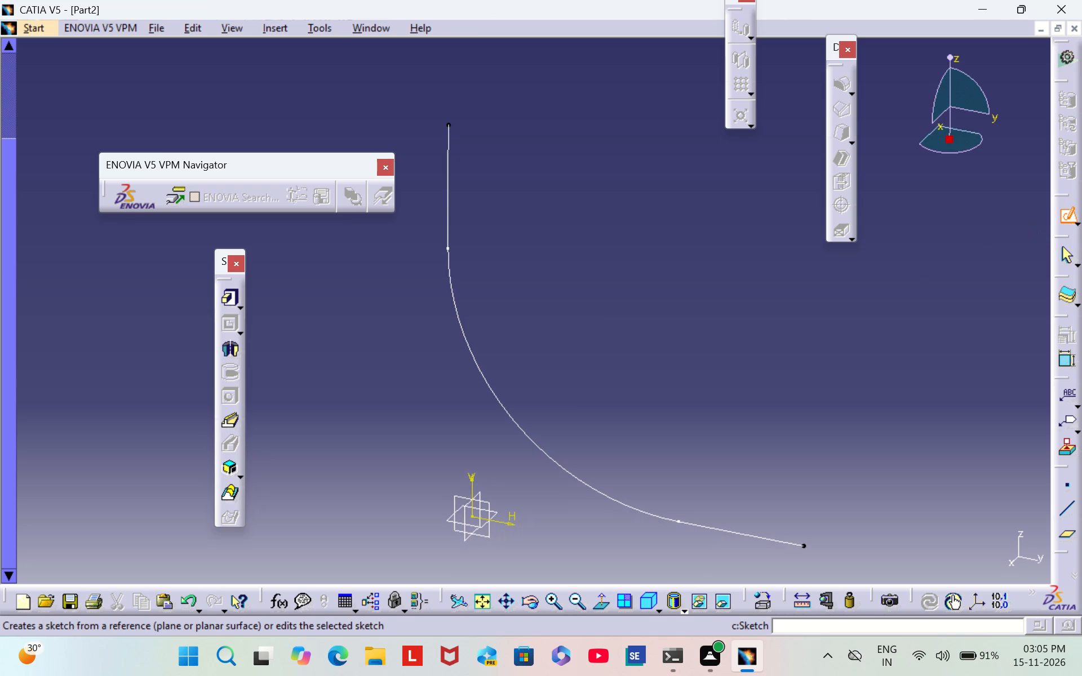
pyautogui.click(509, 414)
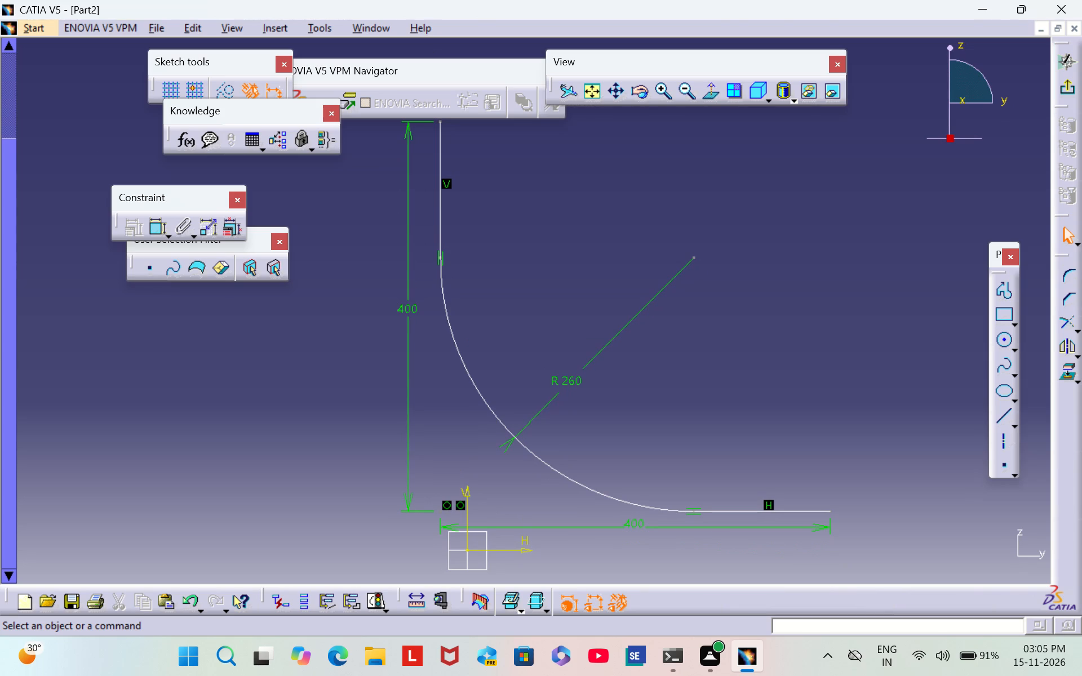
# Delete the horizontal and vertical 400 mm distance constraints from the sketch.
pyautogui.moveTo(638, 478); pyautogui.dragTo(623, 372, button='middle')
pyautogui.rightClick(613, 412)
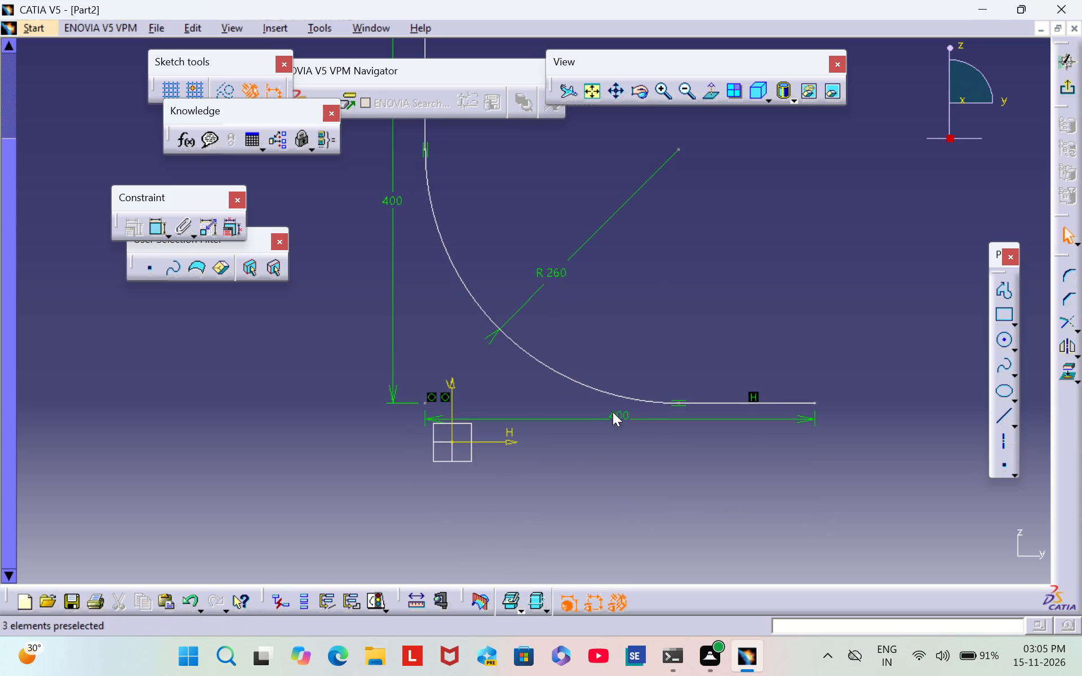
pyautogui.click(667, 372)
pyautogui.moveTo(646, 323); pyautogui.dragTo(745, 493, button='middle')
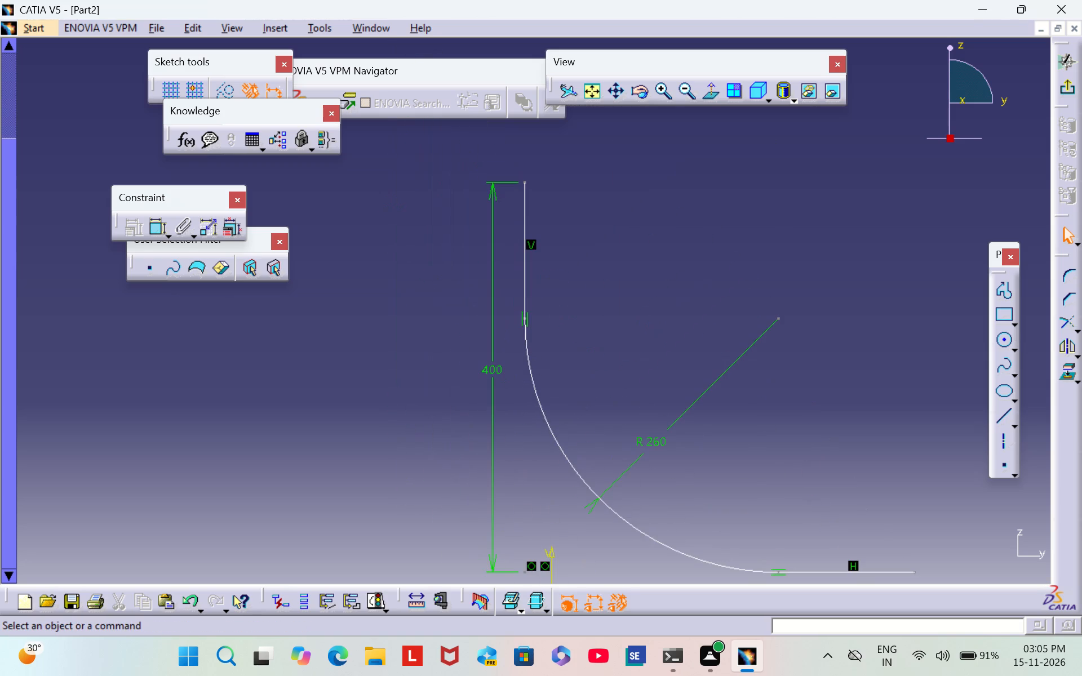
pyautogui.rightClick(488, 373)
pyautogui.click(555, 336)
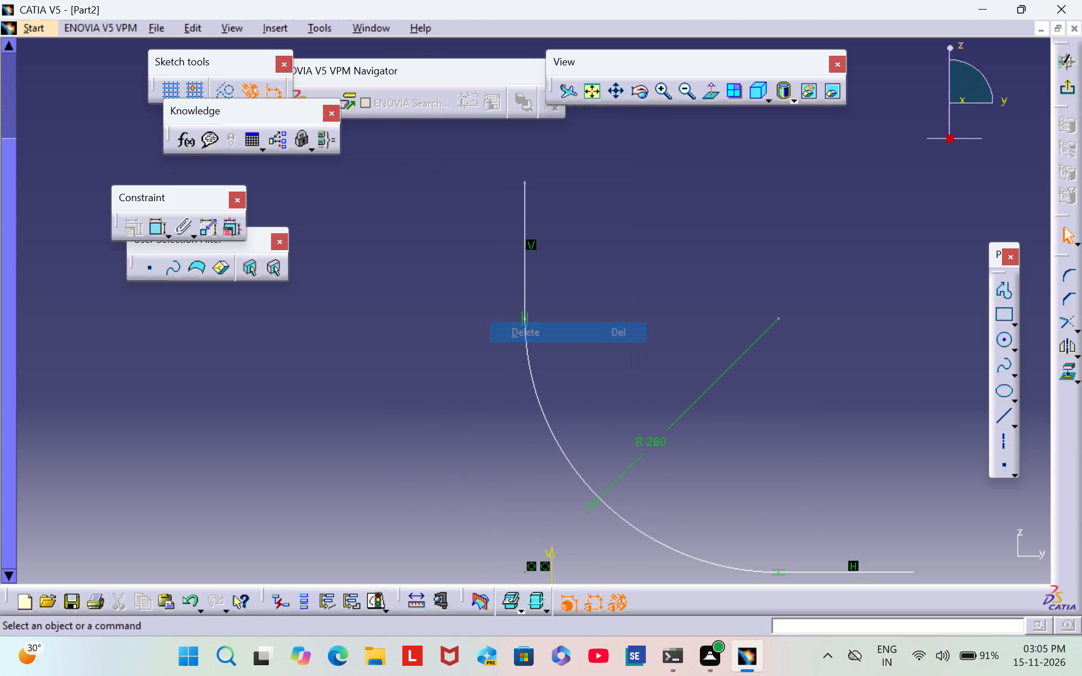
# Dimension the straight vertical segment above the corner arc and set its length to 150 mm.
pyautogui.click(155, 226)
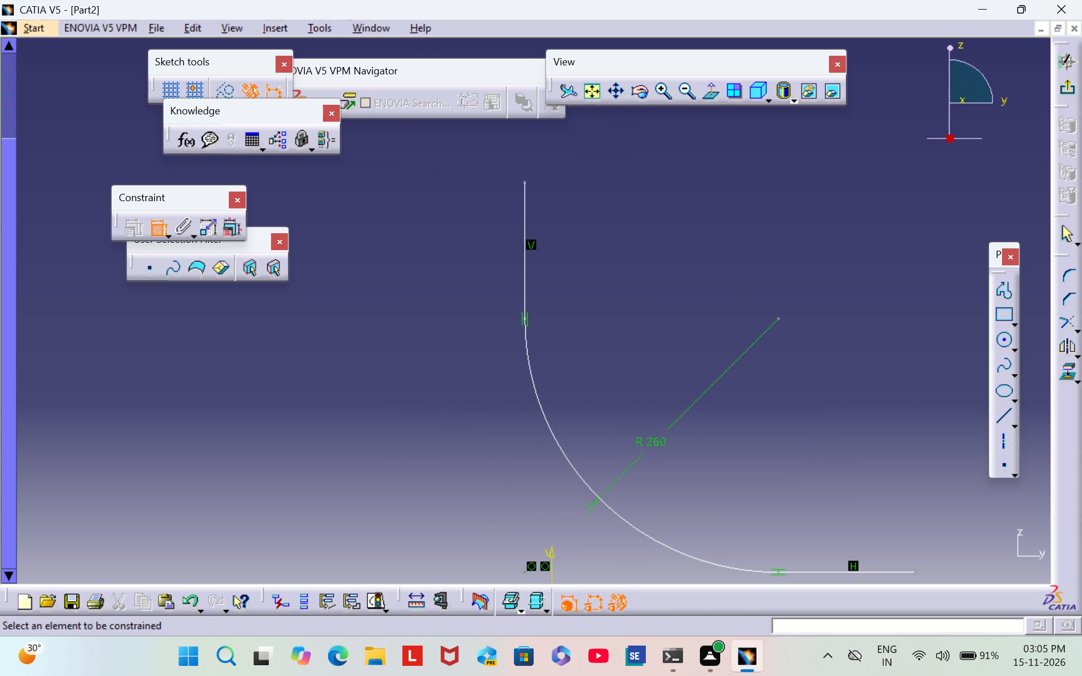
pyautogui.click(525, 248)
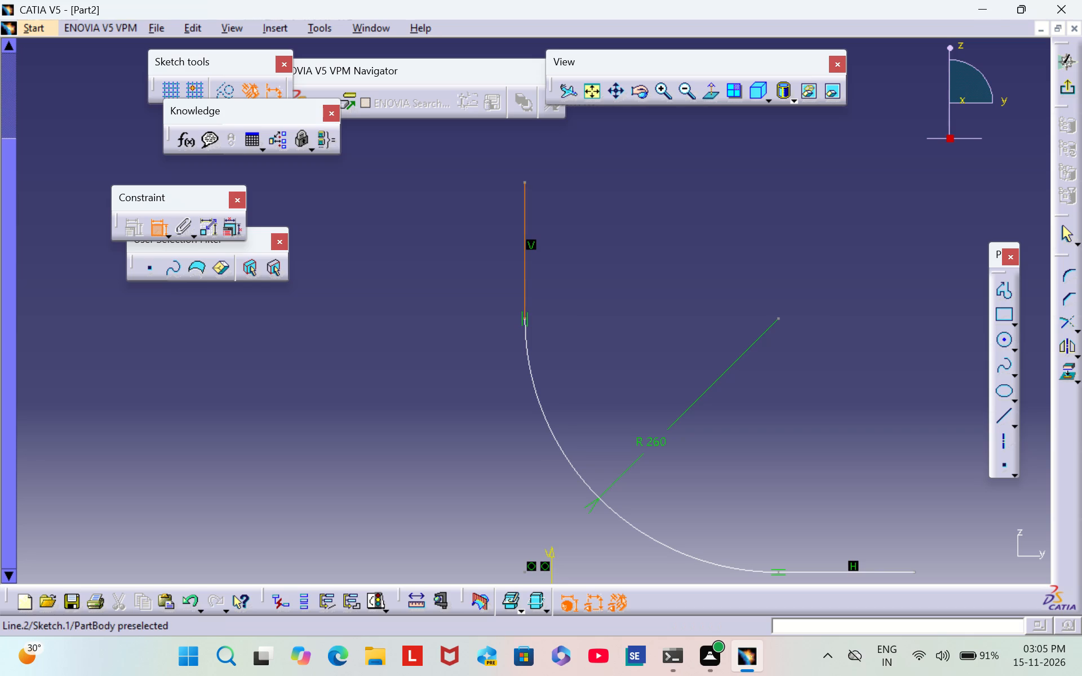
pyautogui.click(465, 263)
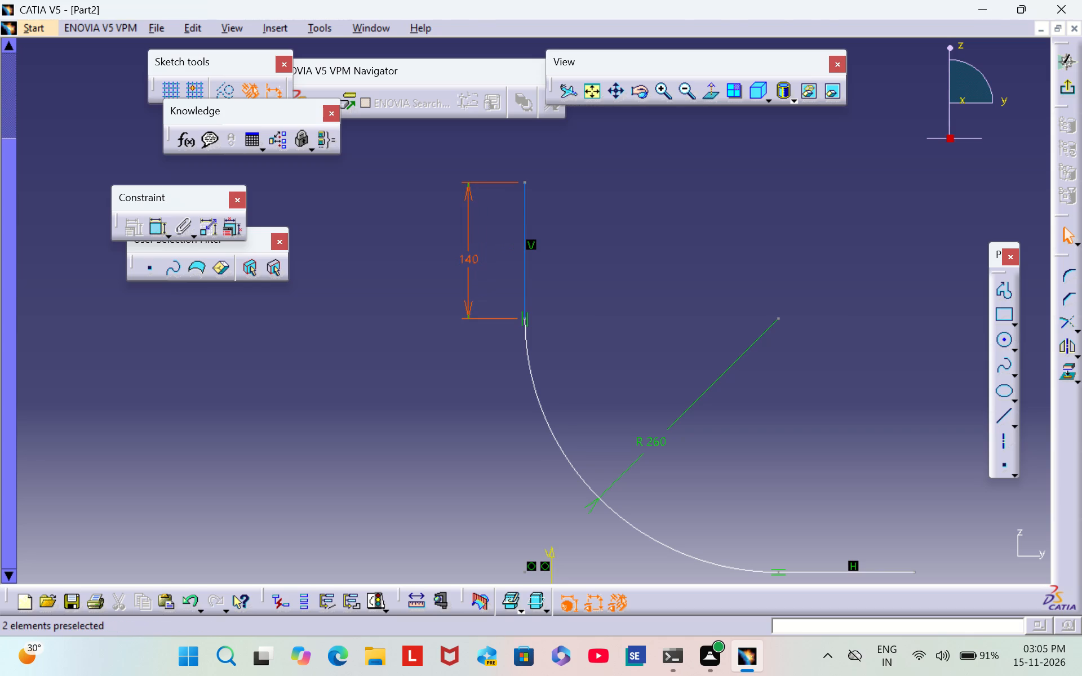
pyautogui.doubleClick(478, 252)
pyautogui.press('BackSpace')
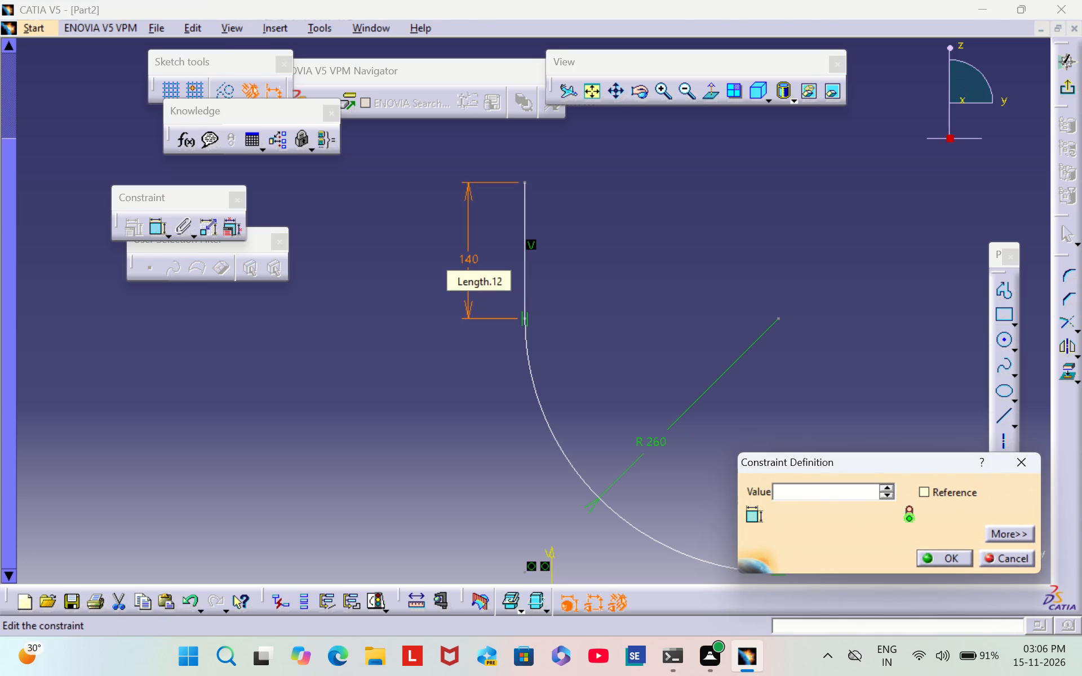
pyautogui.write('150')
pyautogui.press('Return')
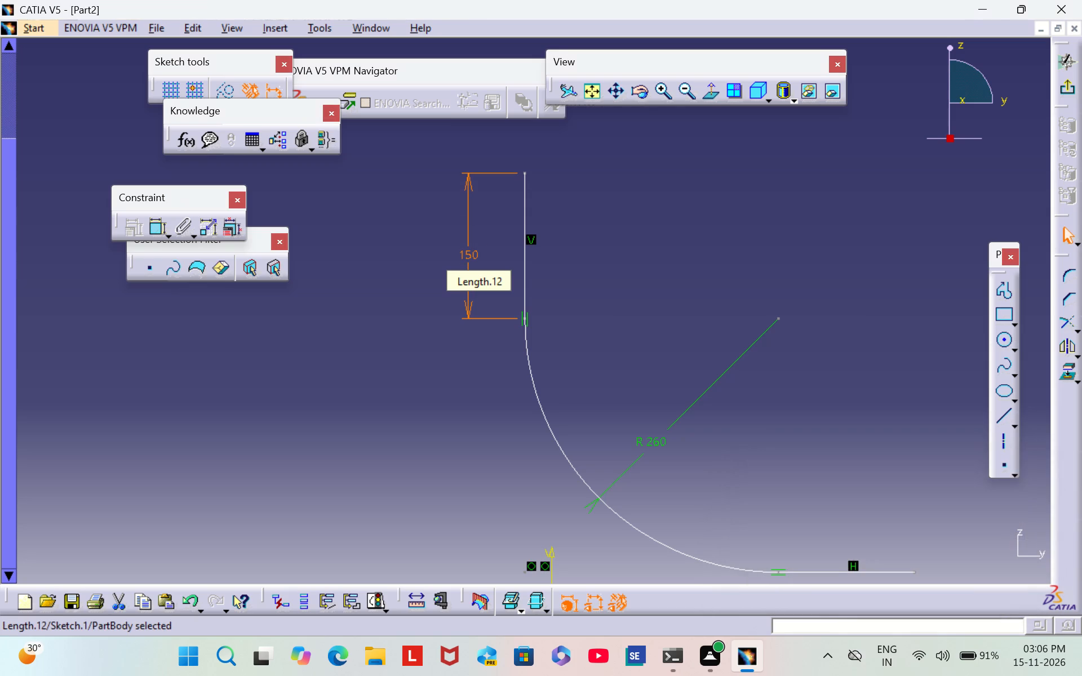
pyautogui.click(357, 343)
# Dimension the straight horizontal segment beyond the corner arc and set its length to 150 mm.
pyautogui.moveTo(378, 335); pyautogui.dragTo(352, 259, button='middle')
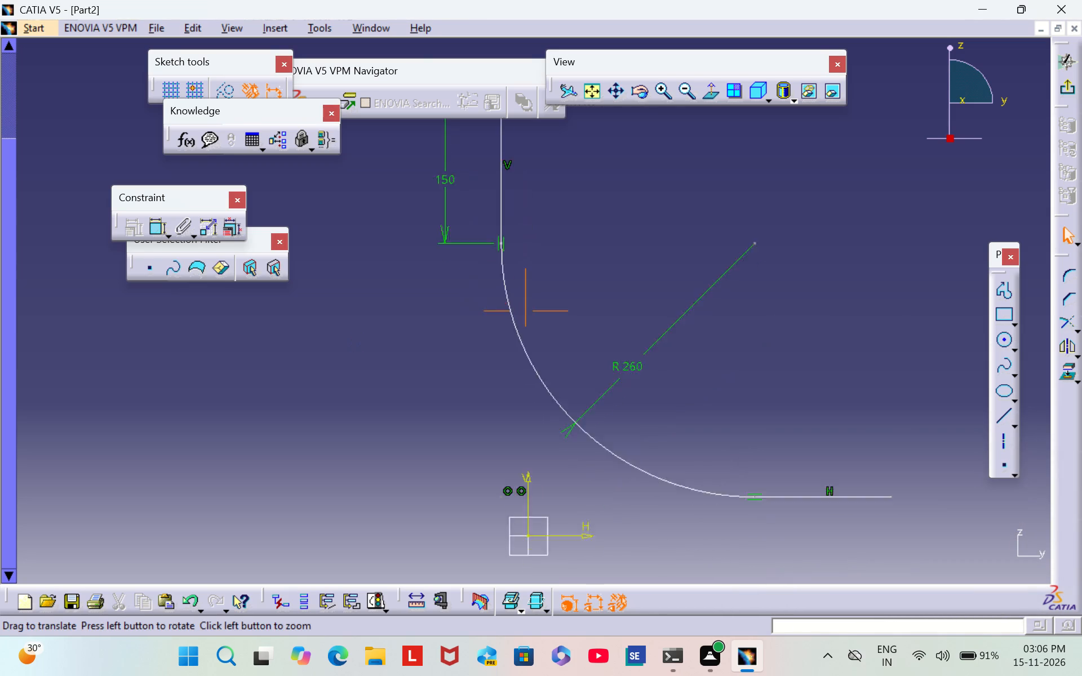
pyautogui.moveTo(352, 259); pyautogui.dragTo(265, 175, button='middle')
pyautogui.click(153, 228)
pyautogui.moveTo(153, 228); pyautogui.dragTo(260, 253)
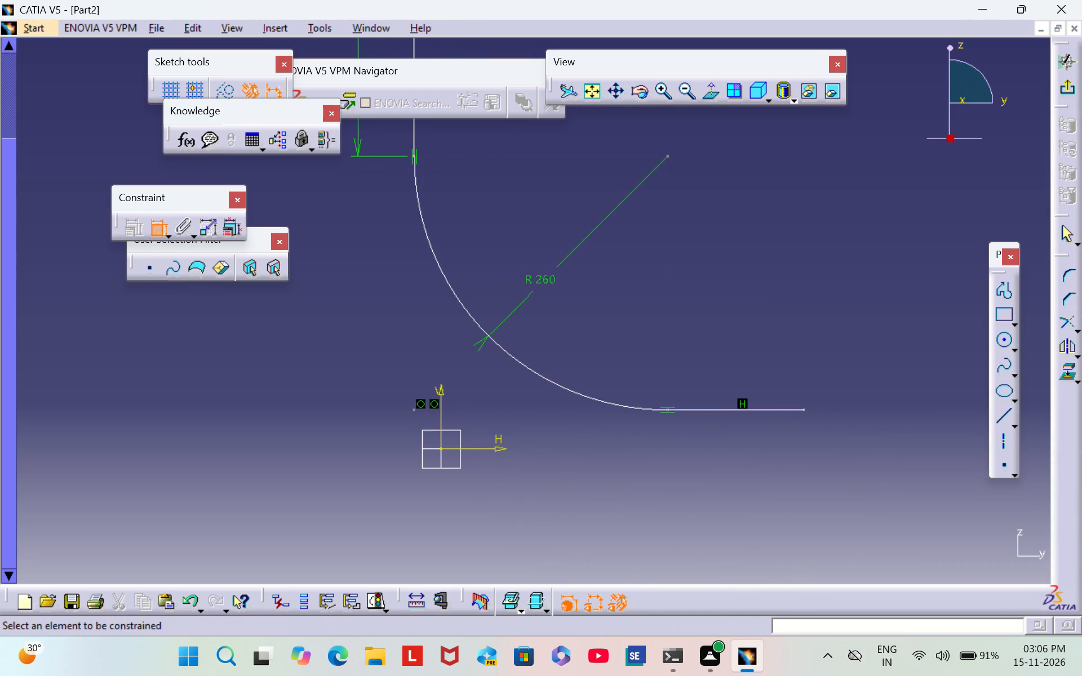
pyautogui.click(730, 408)
pyautogui.click(731, 447)
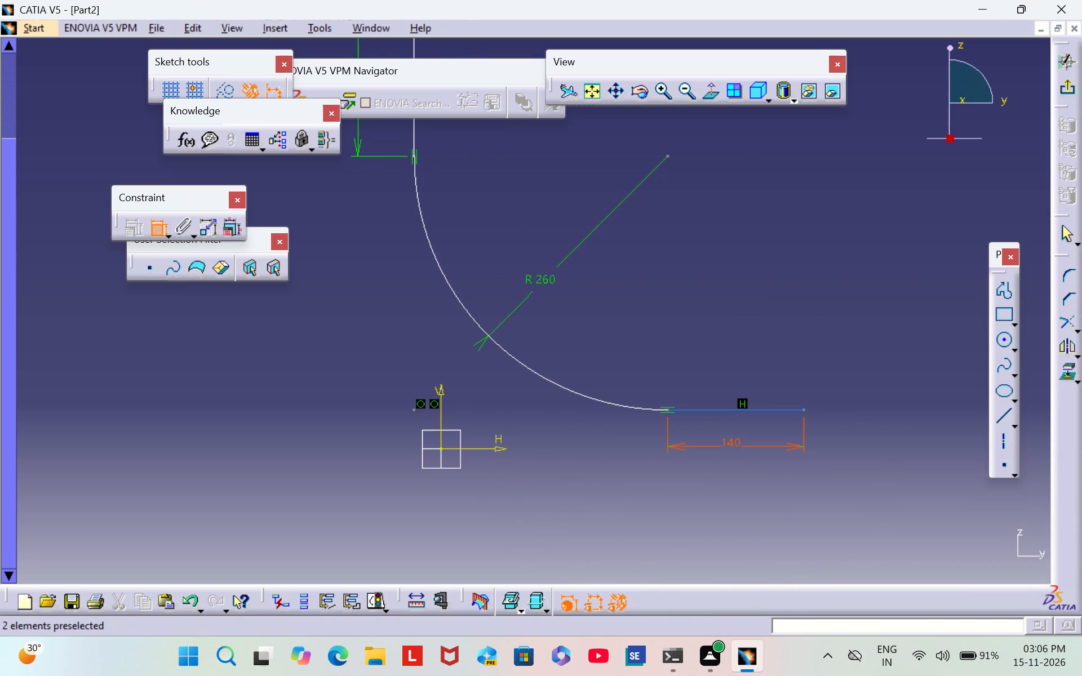
pyautogui.doubleClick(733, 444)
pyautogui.press('BackSpace')
pyautogui.write('150')
pyautogui.press('Return')
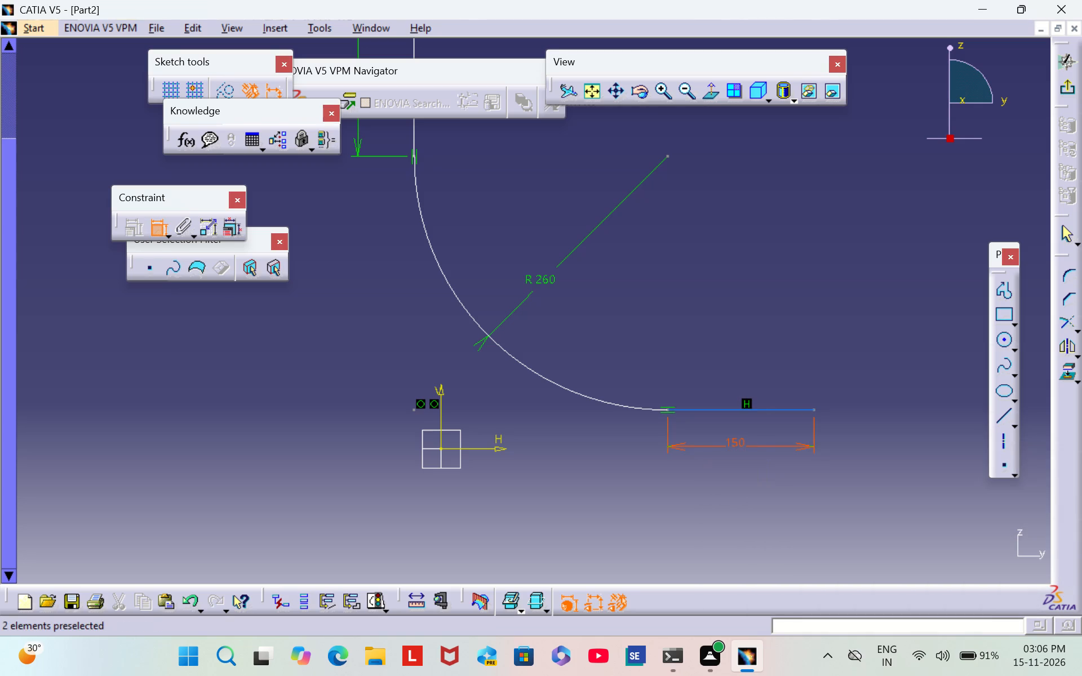
pyautogui.click(779, 379)
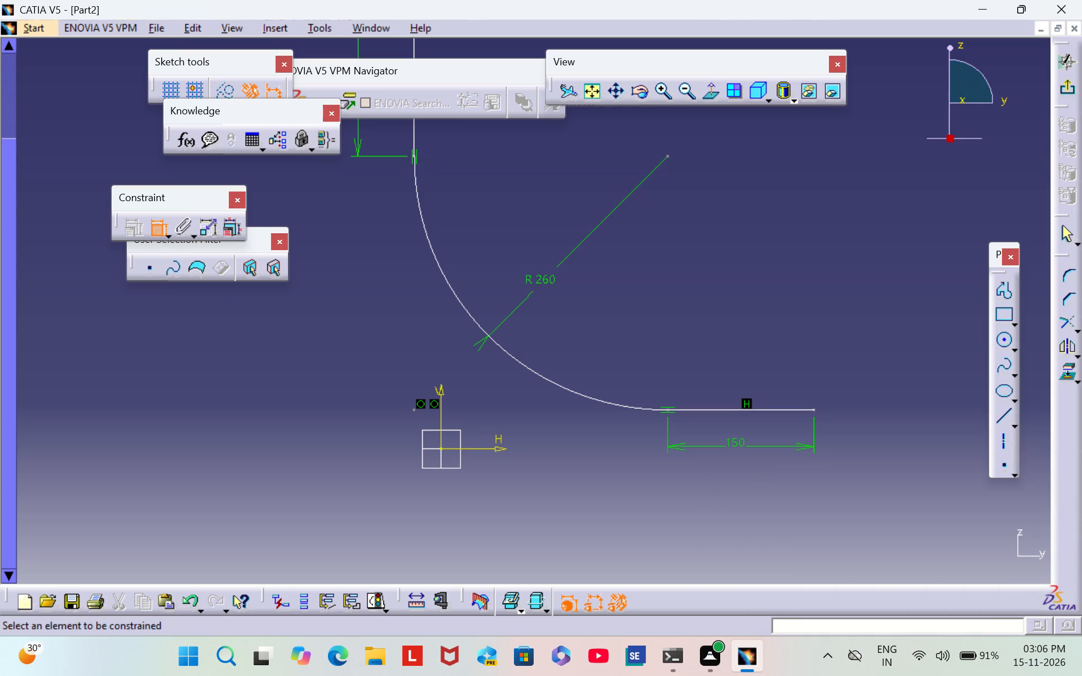
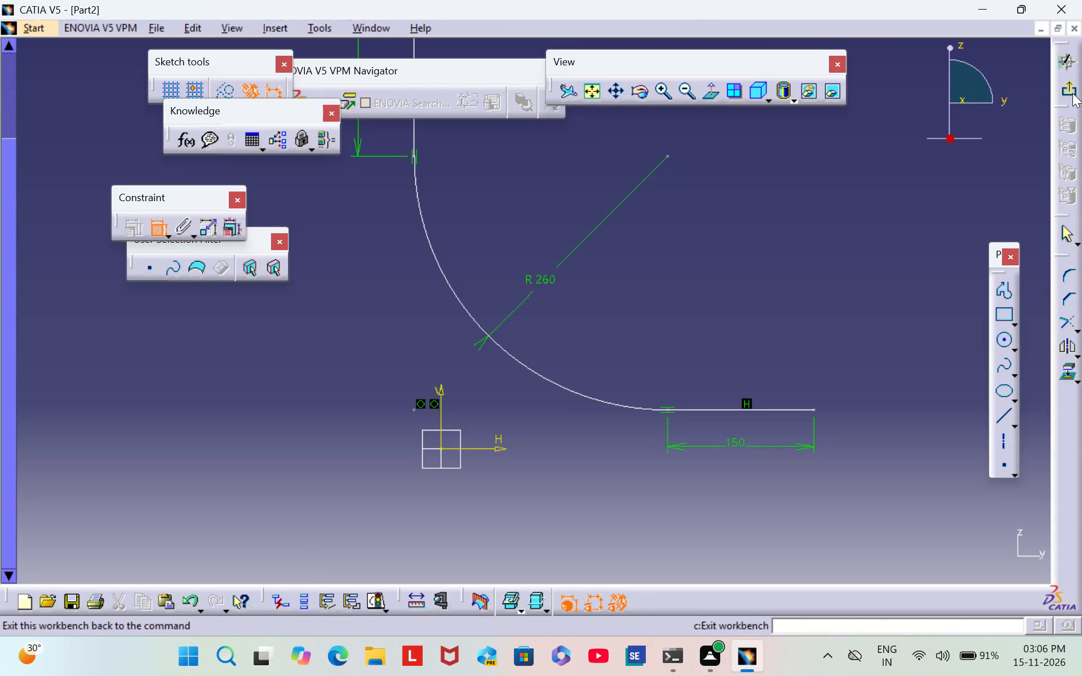
# Exit the sketch and create a plane normal to the profile curve at the free end of its horizontal leg.
pyautogui.click(1074, 91)
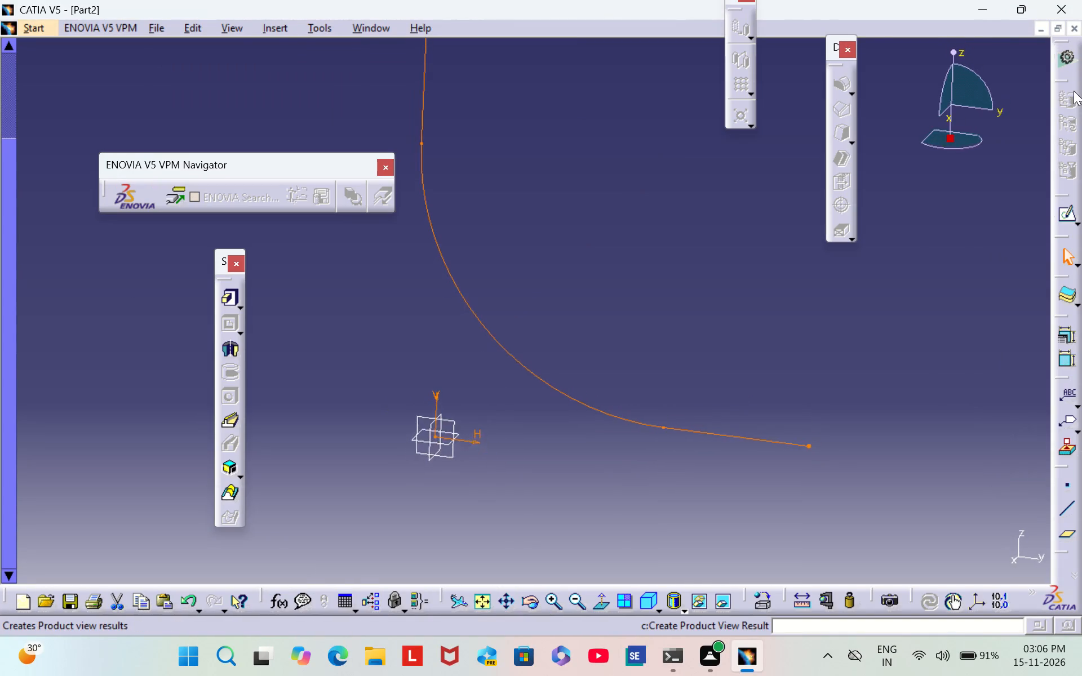
pyautogui.click(1065, 527)
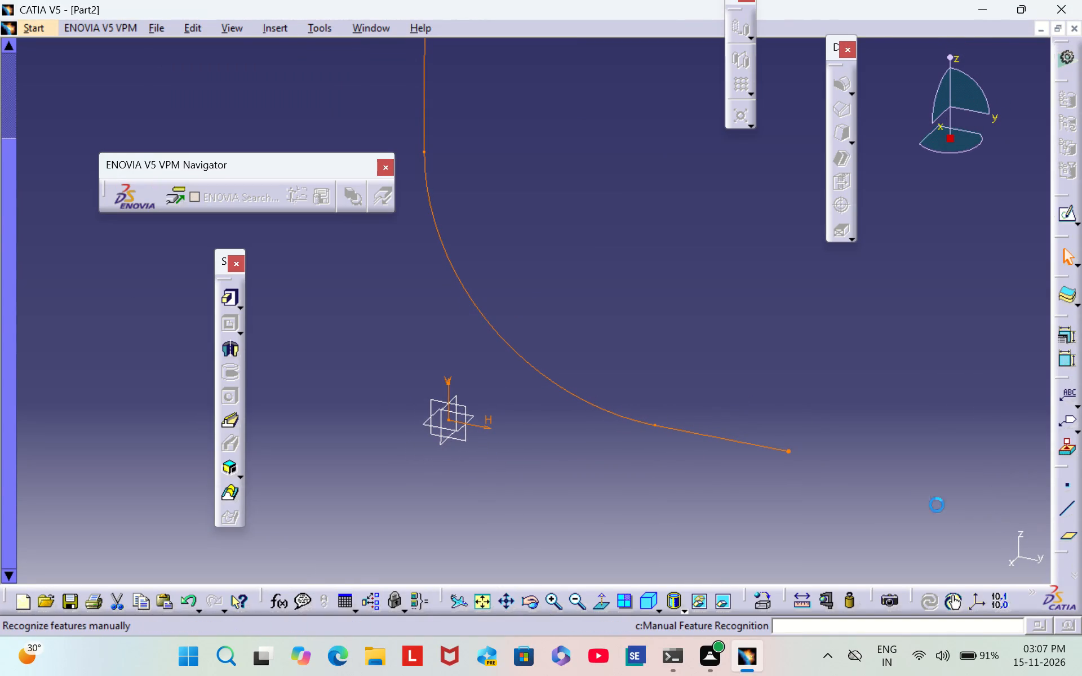
pyautogui.click(790, 450)
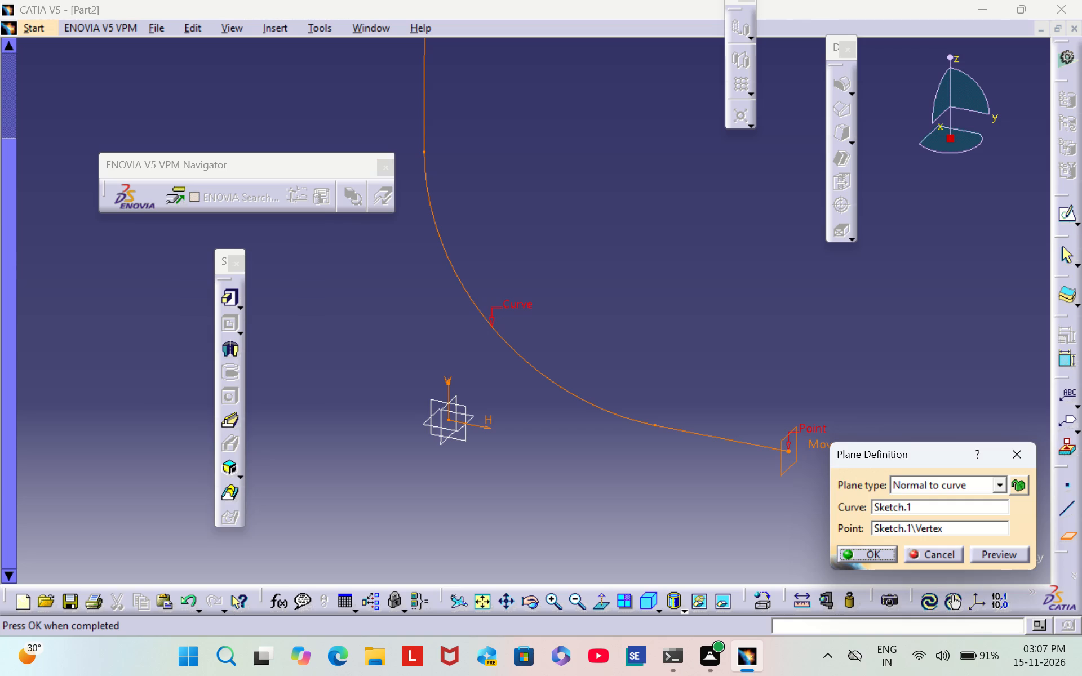
pyautogui.click(912, 403)
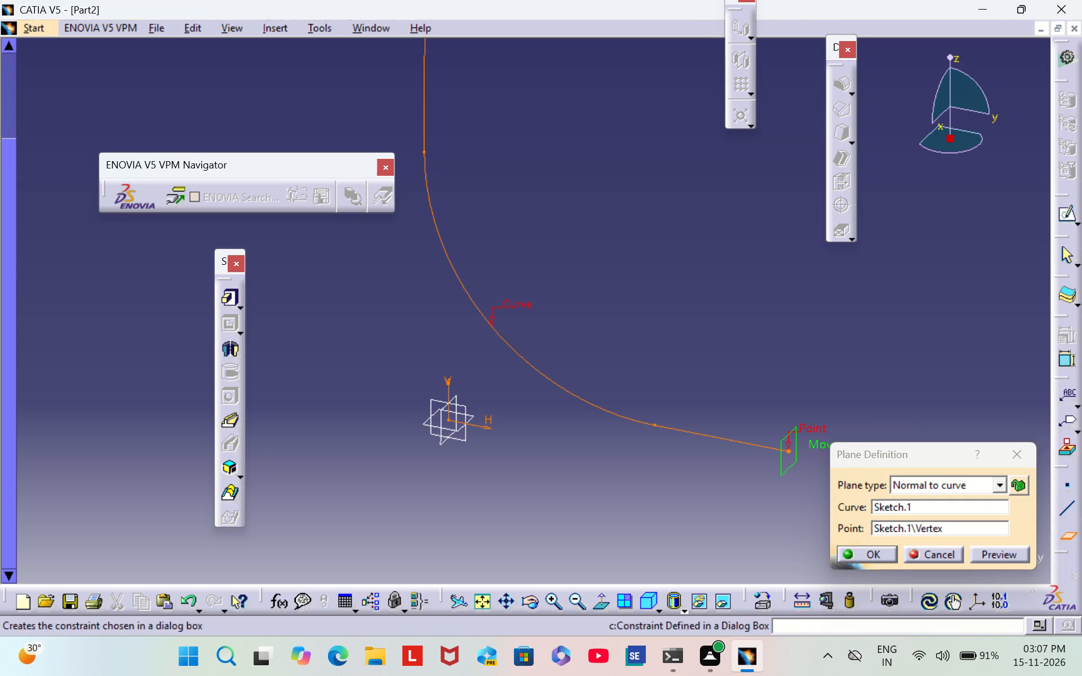
pyautogui.click(872, 550)
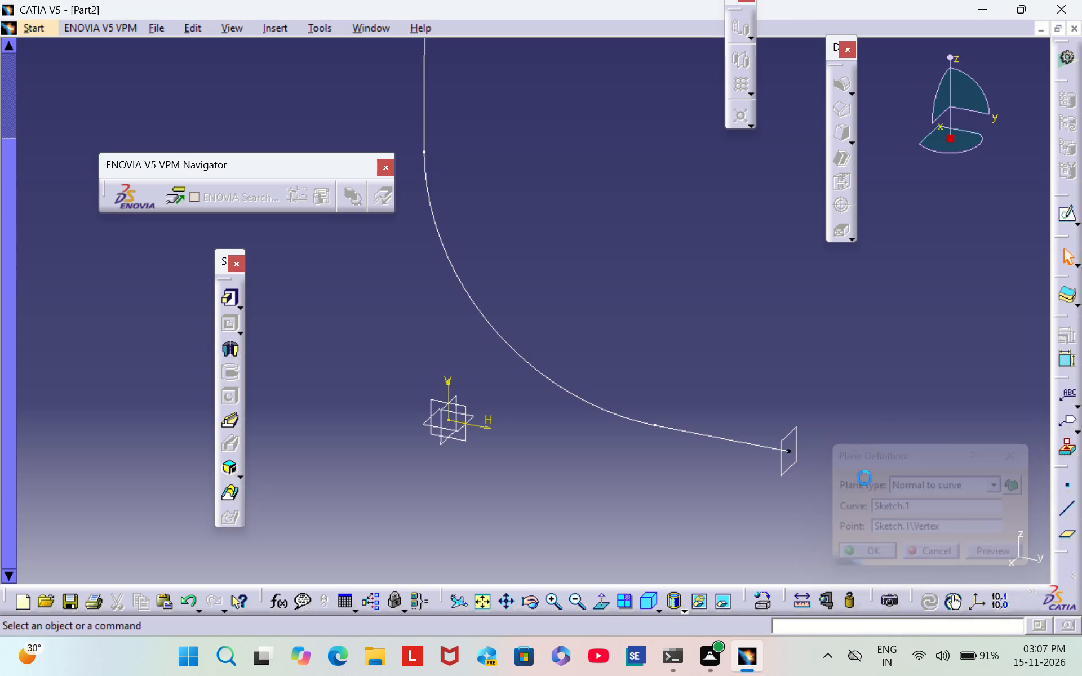
# On the new normal plane, sketch a circle about 57 mm in diameter centred on the horizontal leg's free endpoint.
pyautogui.click(1069, 212)
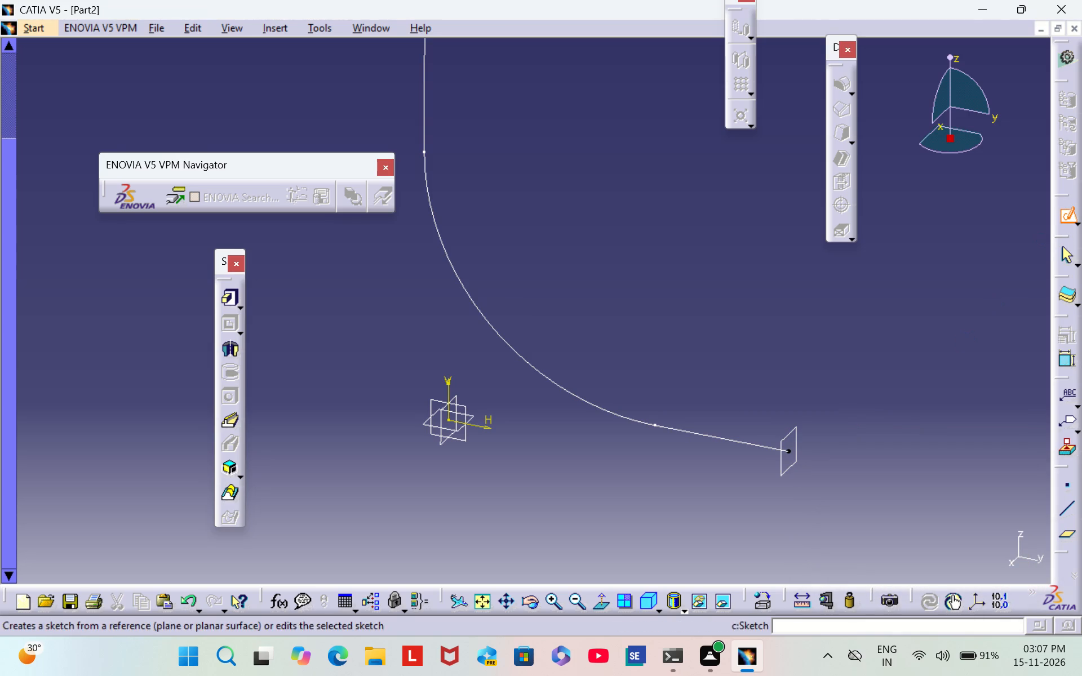
pyautogui.click(796, 464)
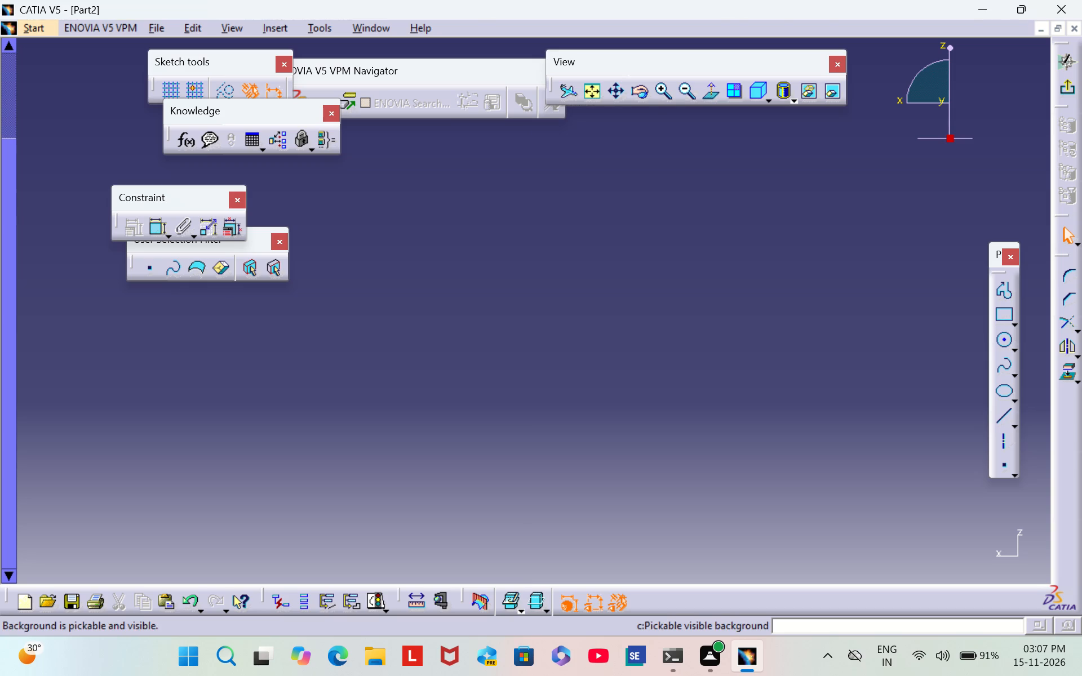
pyautogui.click(598, 97)
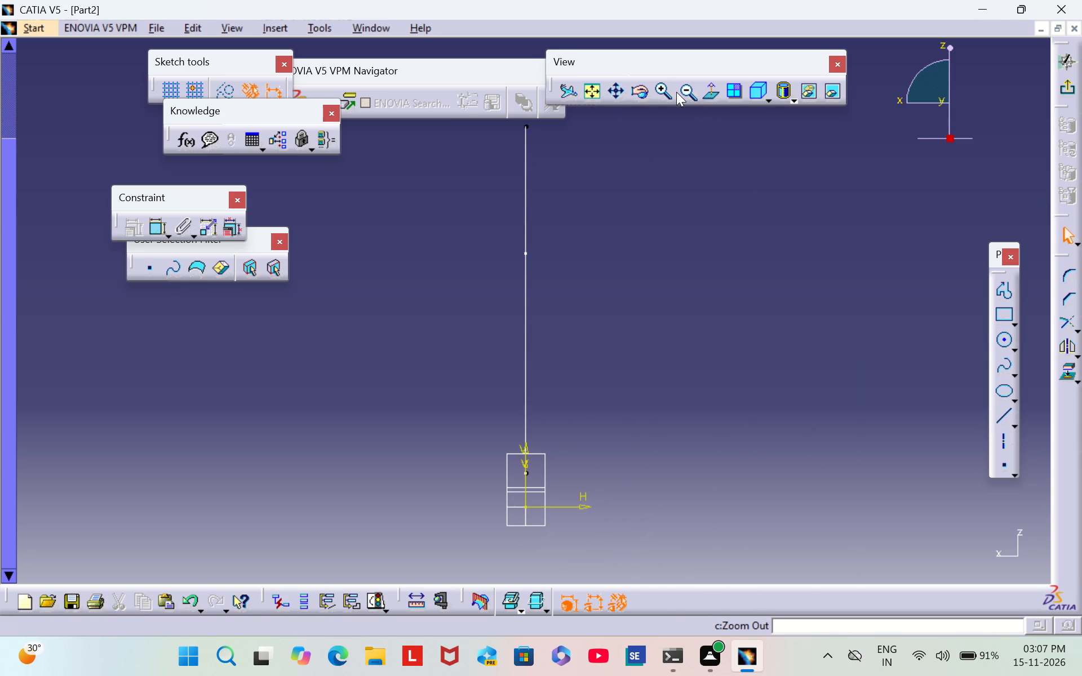
pyautogui.tripleClick(658, 92)
pyautogui.tripleClick(658, 92)
pyautogui.tripleClick(658, 92)
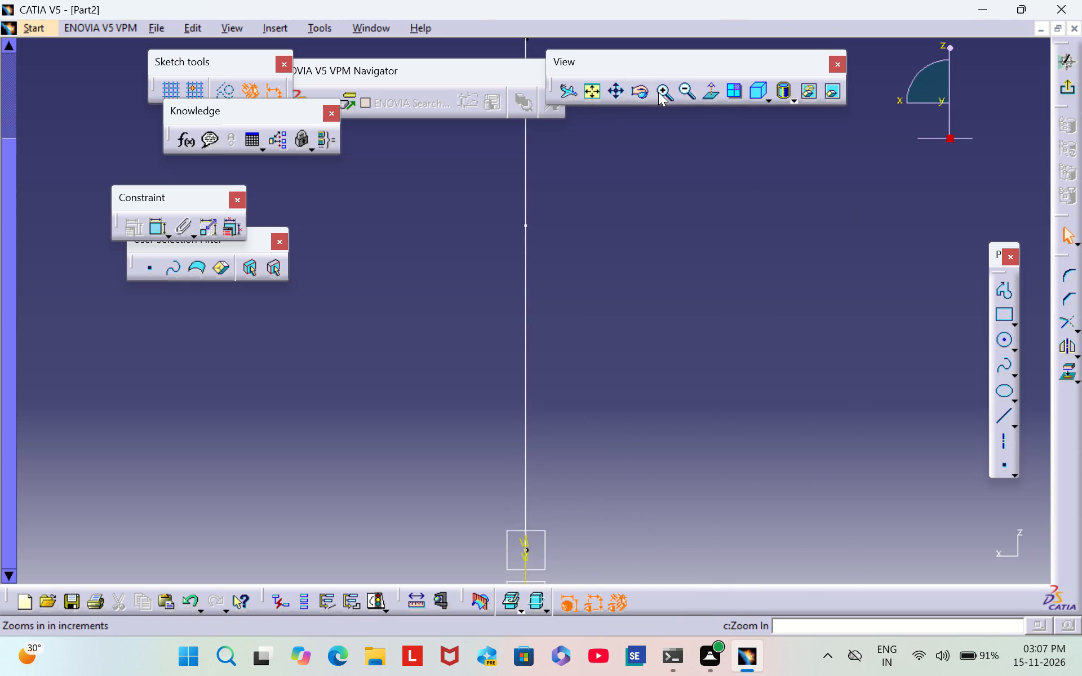
pyautogui.moveTo(652, 353); pyautogui.dragTo(658, 74, button='middle')
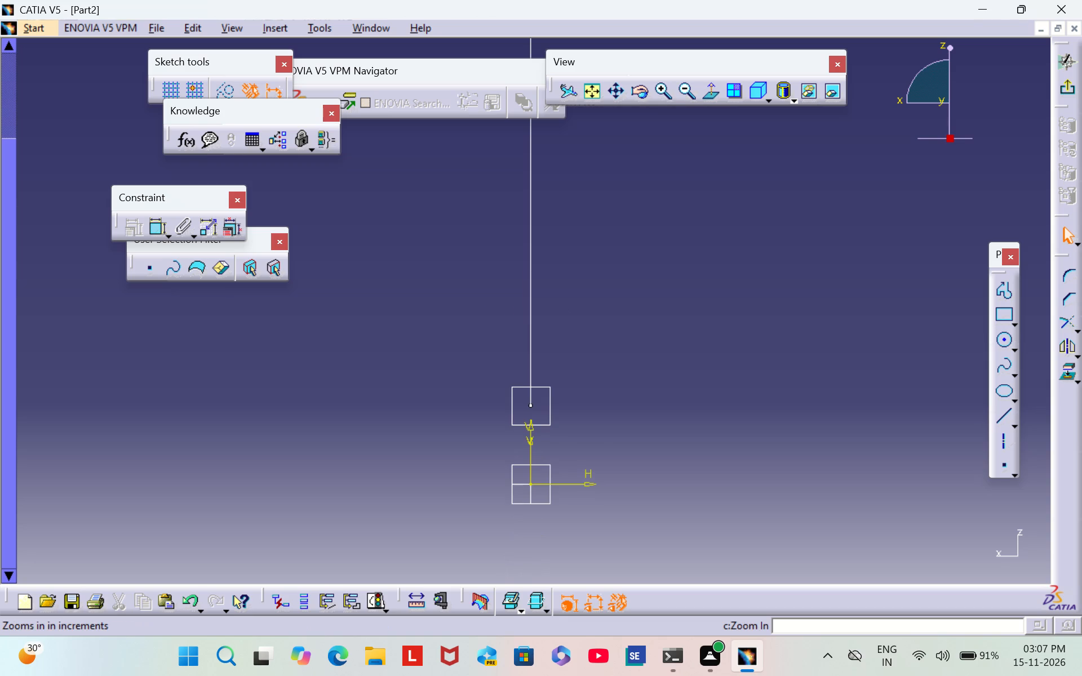
pyautogui.moveTo(641, 353); pyautogui.dragTo(676, 270, button='middle')
pyautogui.moveTo(644, 194); pyautogui.dragTo(658, 256, button='middle')
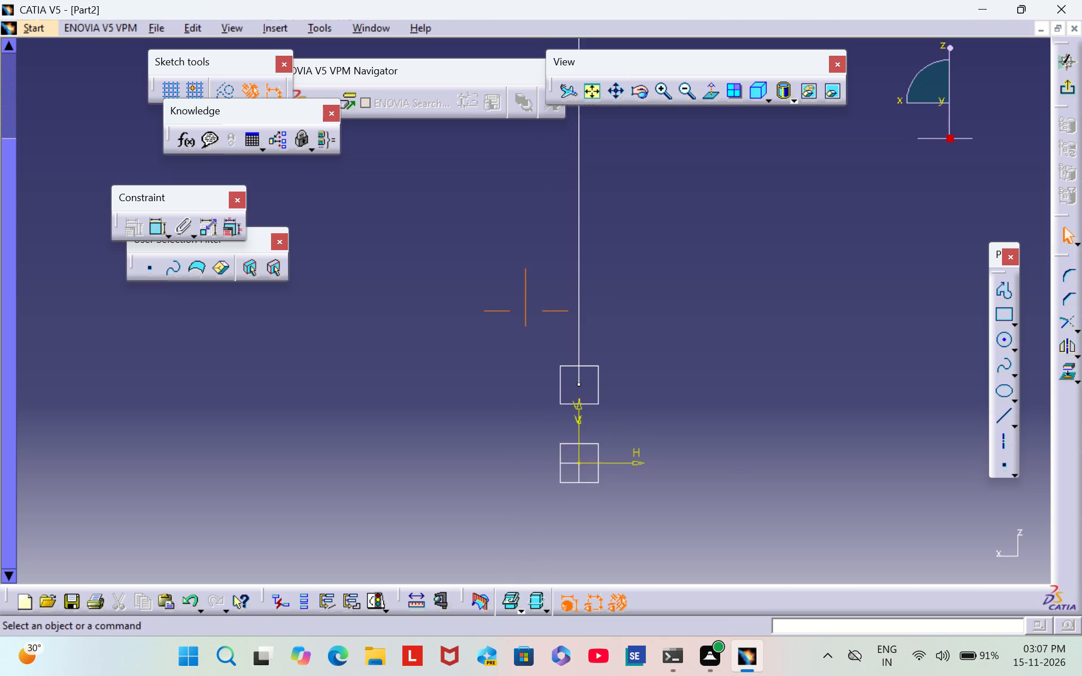
pyautogui.moveTo(658, 256); pyautogui.dragTo(659, 263, button='middle')
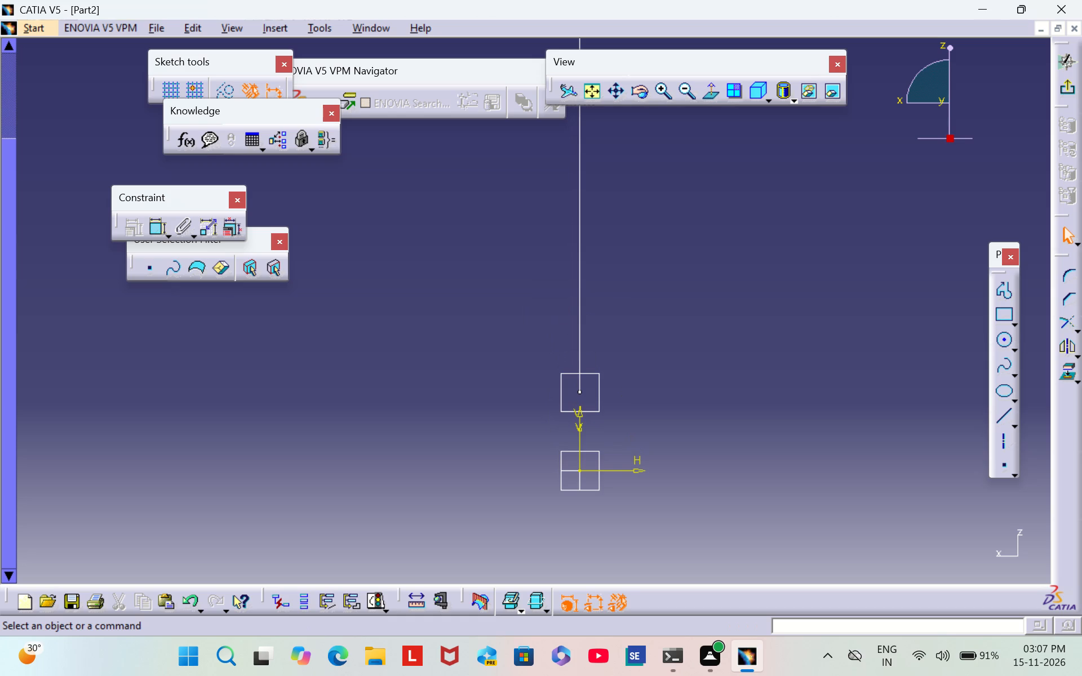
pyautogui.click(1006, 339)
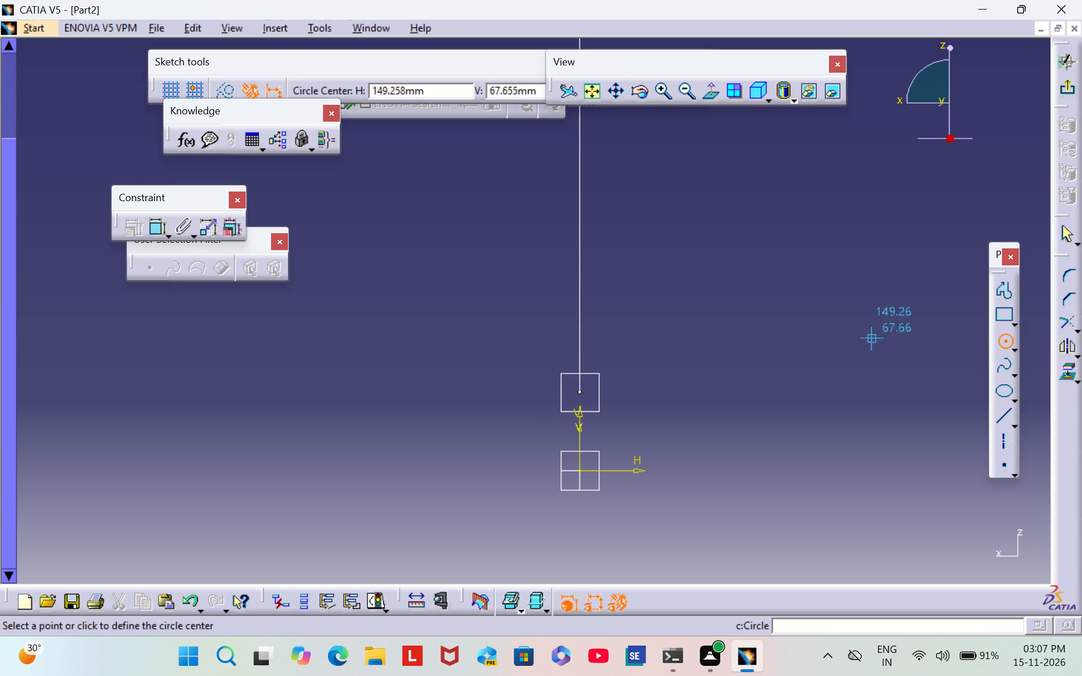
pyautogui.click(578, 392)
pyautogui.click(633, 413)
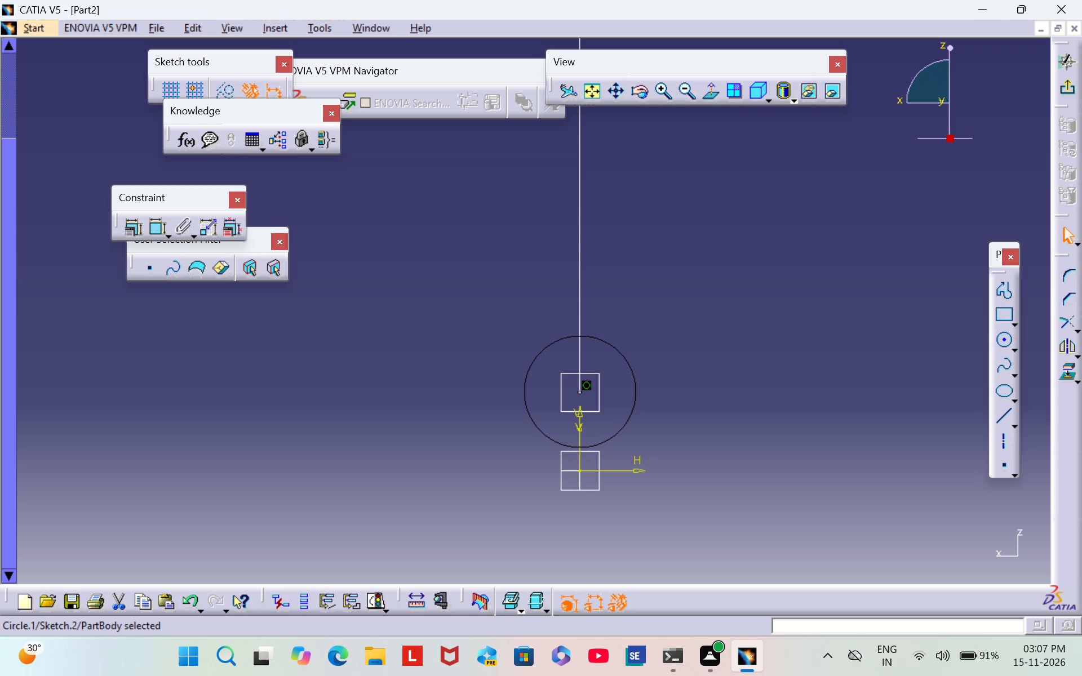
# Dimension the circle, set its diameter to 290 mm, and exit the sketch.
pyautogui.click(152, 223)
pyautogui.click(693, 317)
pyautogui.doubleClick(697, 313)
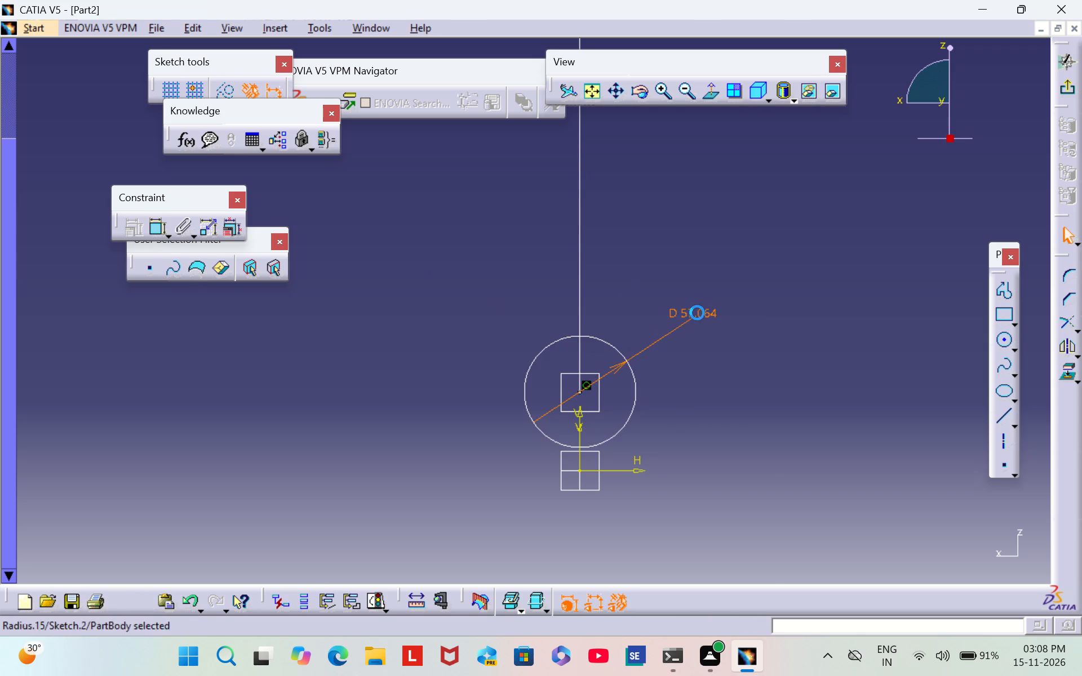
pyautogui.press('BackSpace')
pyautogui.write('290')
pyautogui.press('Return')
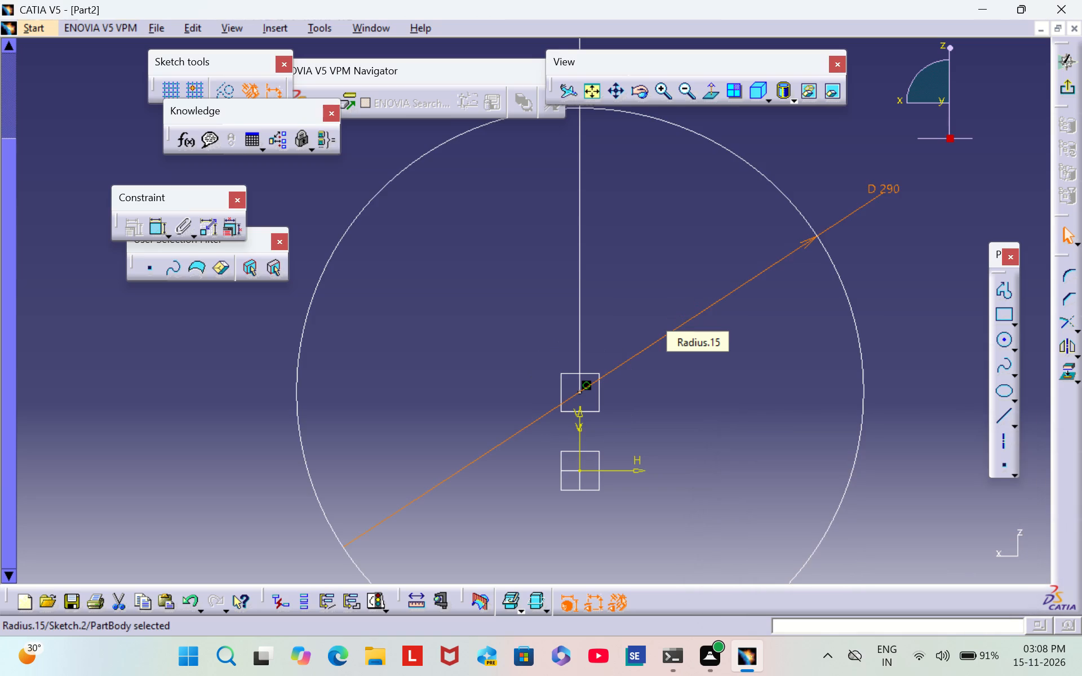
pyautogui.click(908, 278)
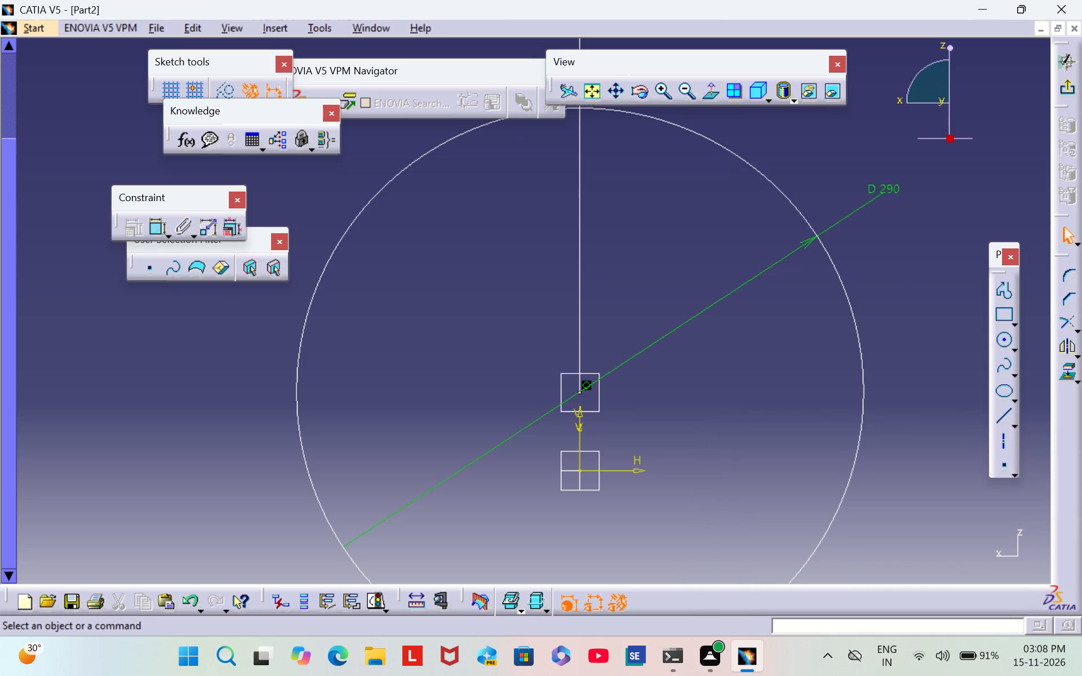
pyautogui.tripleClick(684, 96)
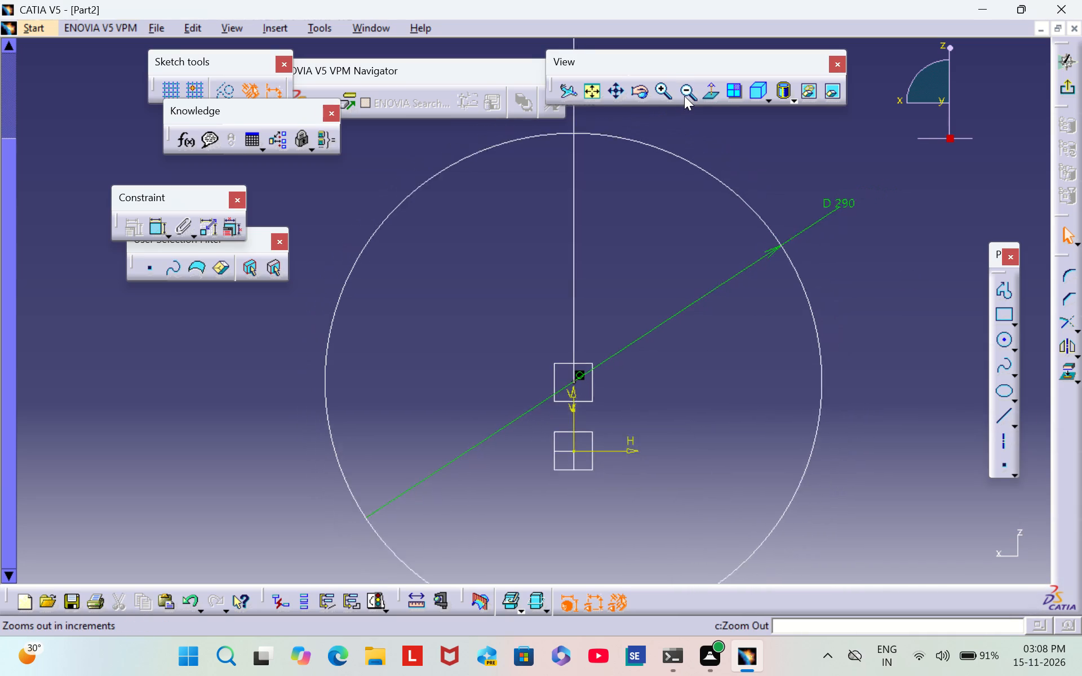
pyautogui.tripleClick(684, 96)
pyautogui.doubleClick(684, 96)
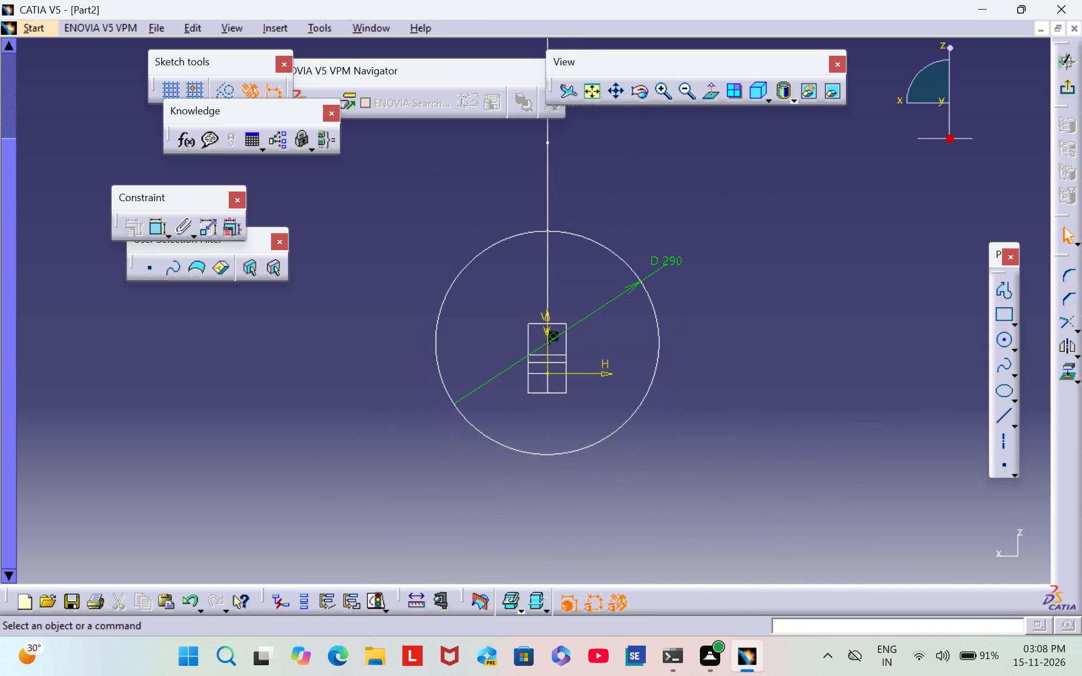
pyautogui.moveTo(618, 185); pyautogui.dragTo(638, 268, button='middle')
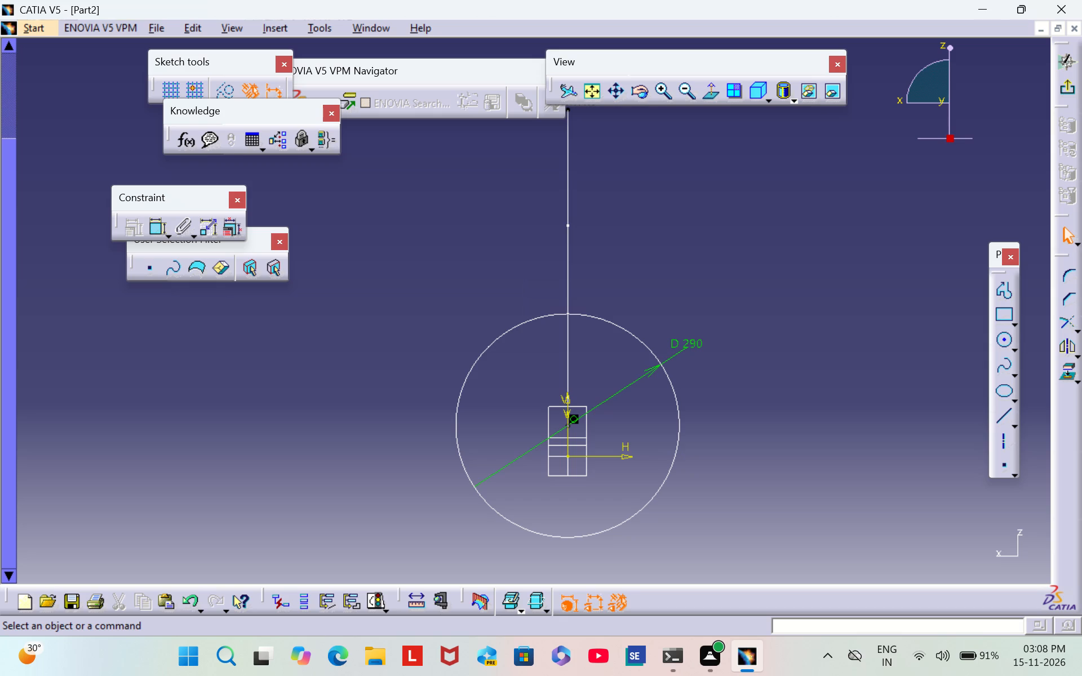
pyautogui.click(1067, 86)
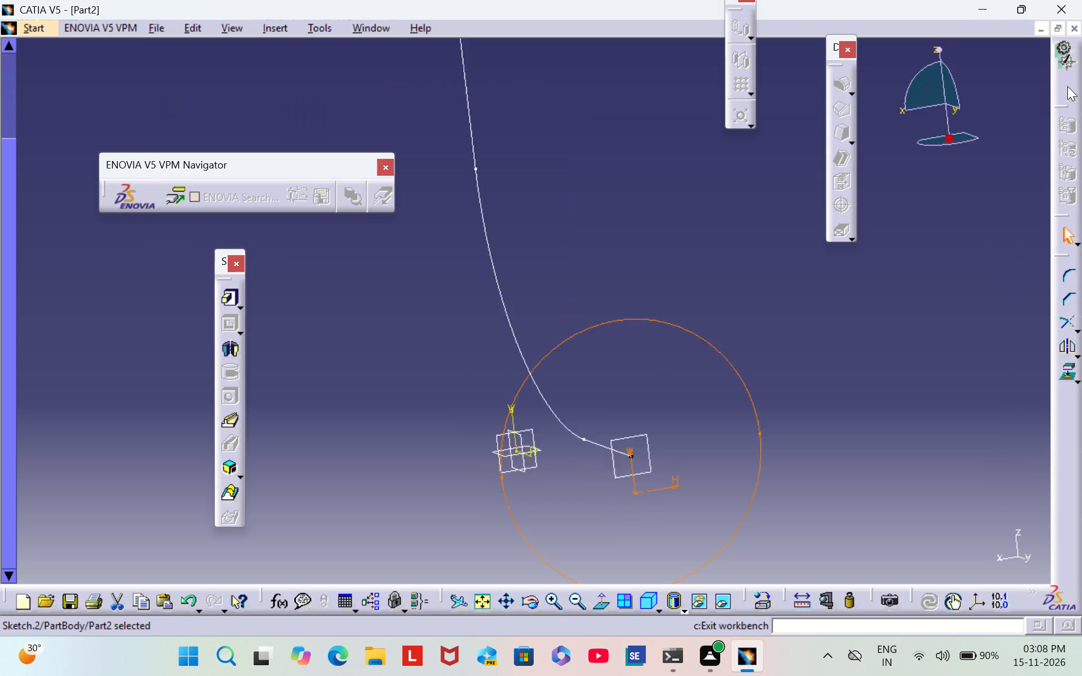
# Create a rib sweeping the 290 mm circle along the curved profile sketch, with profile control set to Keep angle.
pyautogui.moveTo(671, 152); pyautogui.dragTo(860, 351, button='middle')
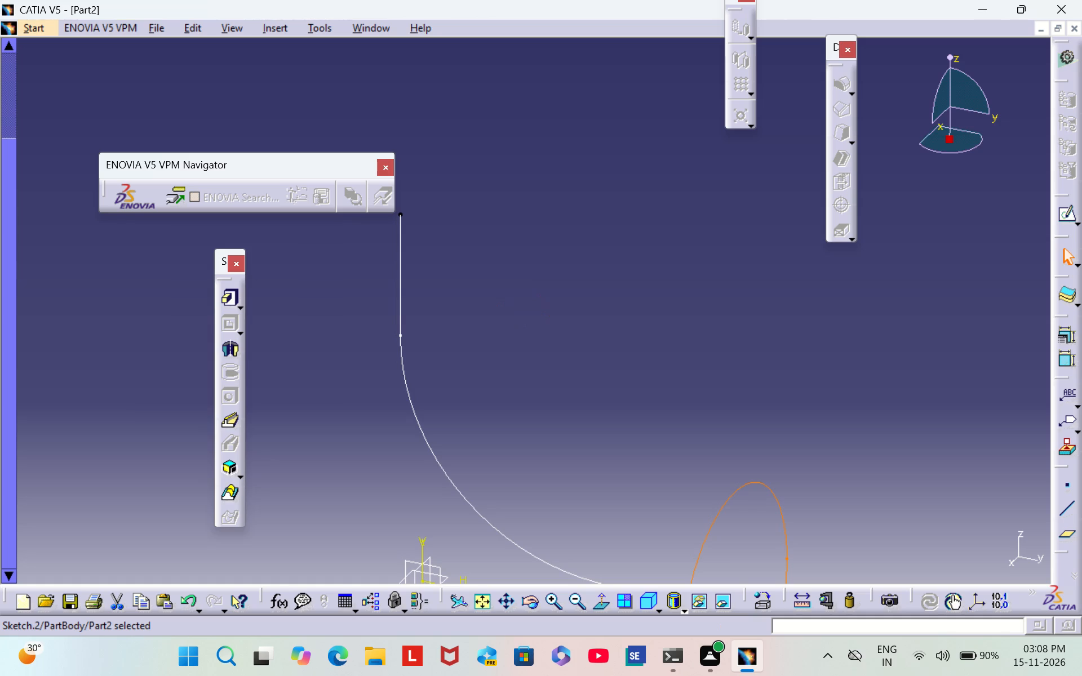
pyautogui.scroll(-1, 853, 346)
pyautogui.moveTo(852, 344); pyautogui.dragTo(757, 217, button='middle')
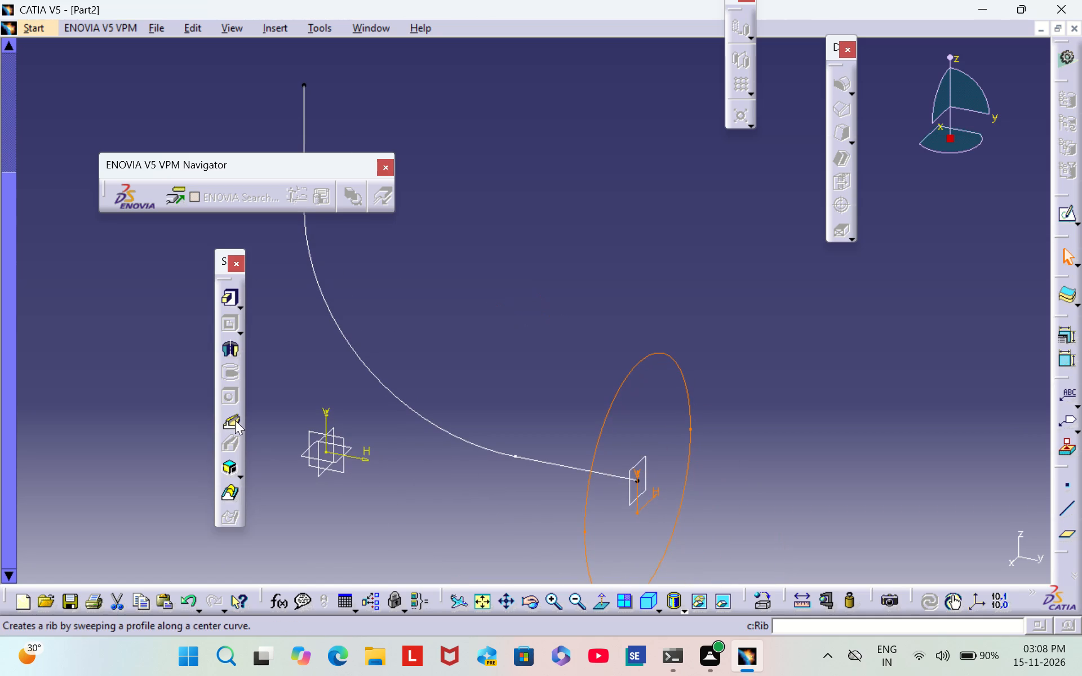
pyautogui.click(233, 420)
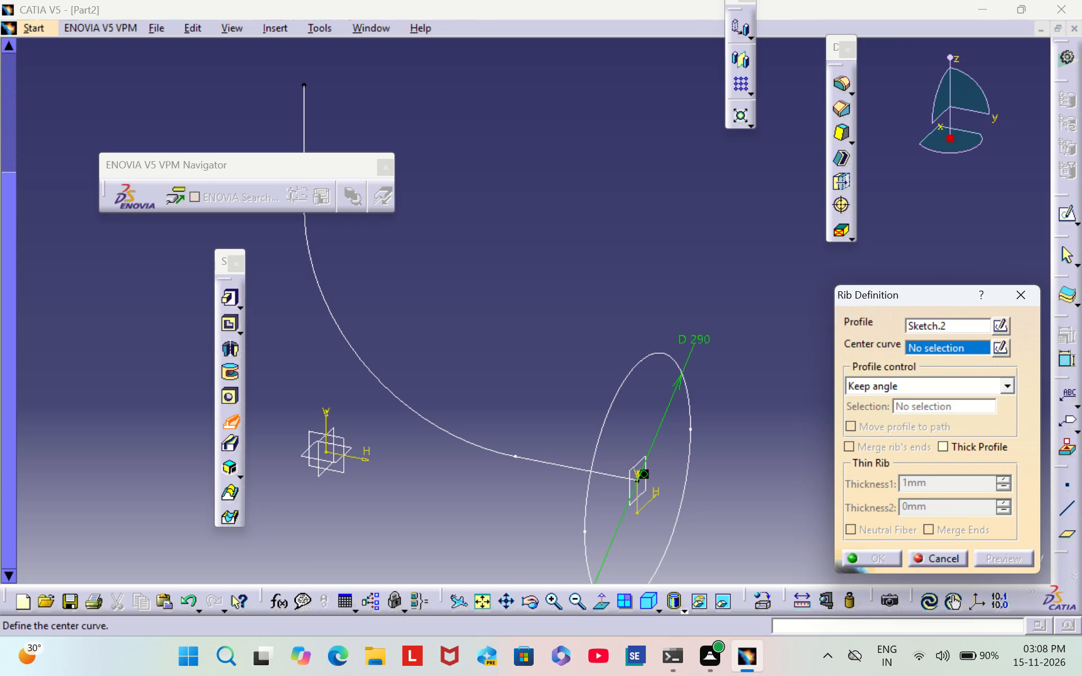
pyautogui.click(455, 437)
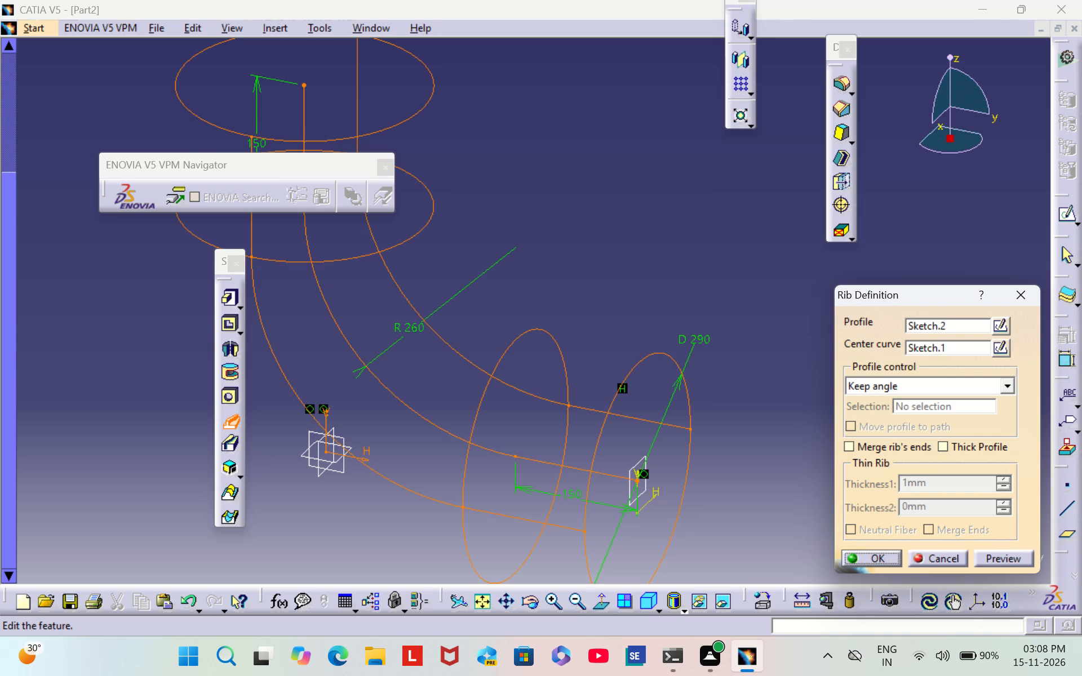
pyautogui.click(868, 550)
pyautogui.click(781, 279)
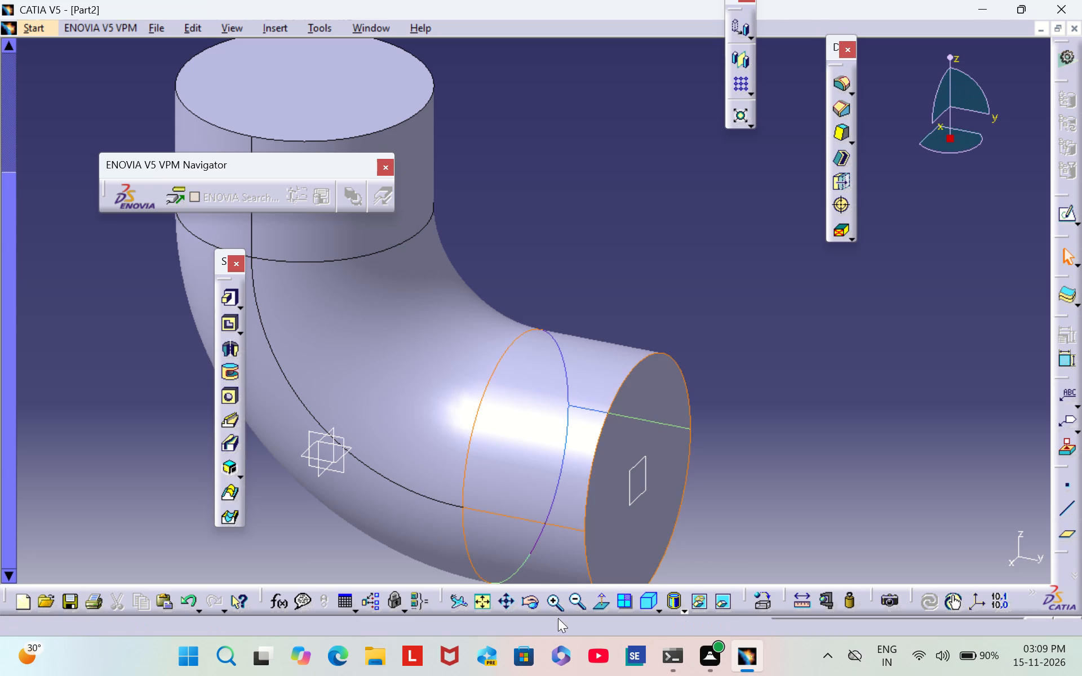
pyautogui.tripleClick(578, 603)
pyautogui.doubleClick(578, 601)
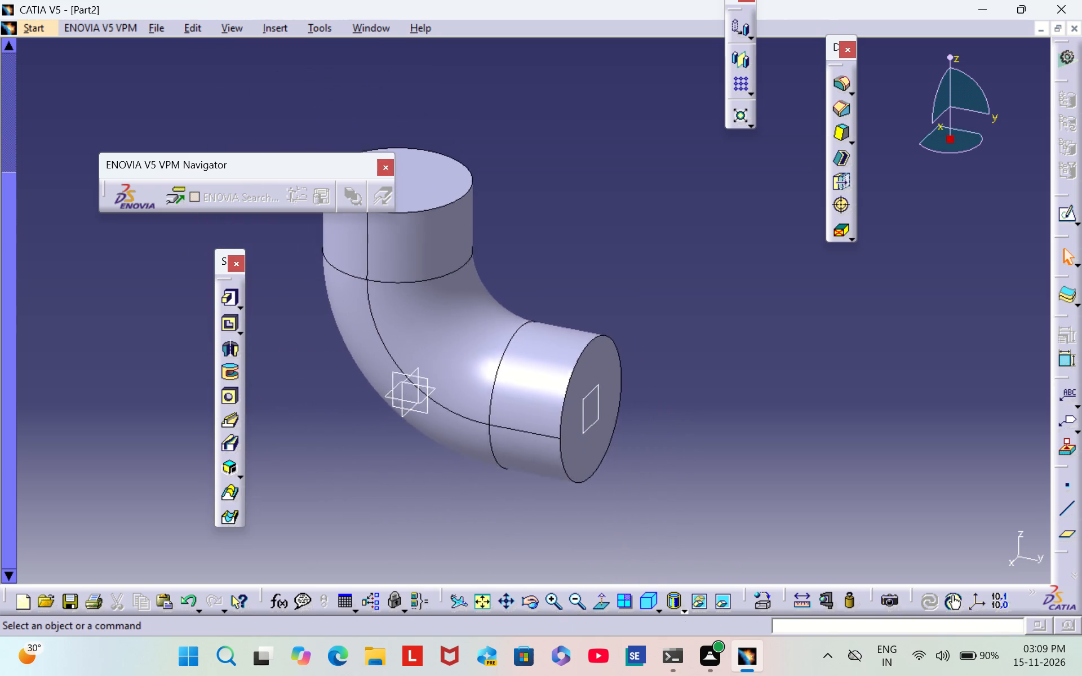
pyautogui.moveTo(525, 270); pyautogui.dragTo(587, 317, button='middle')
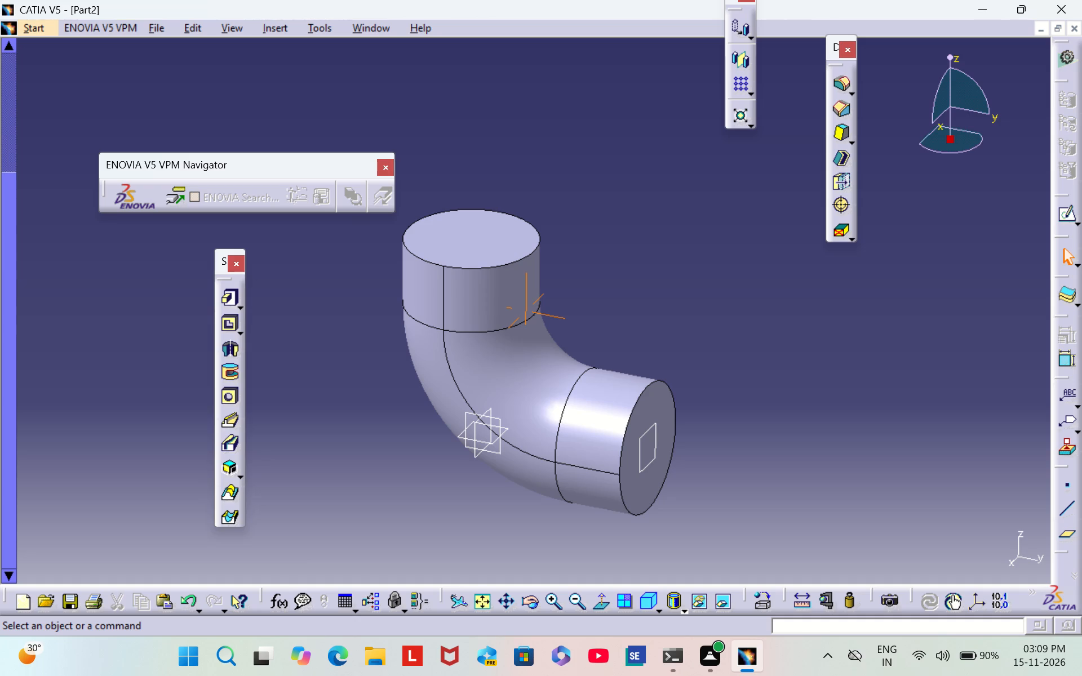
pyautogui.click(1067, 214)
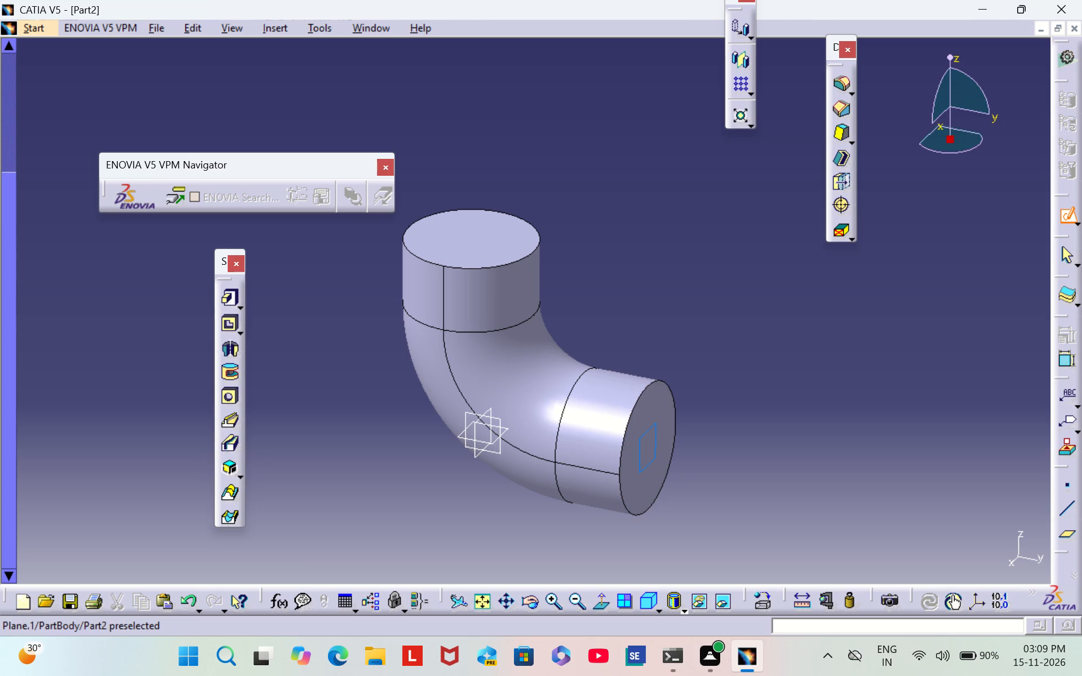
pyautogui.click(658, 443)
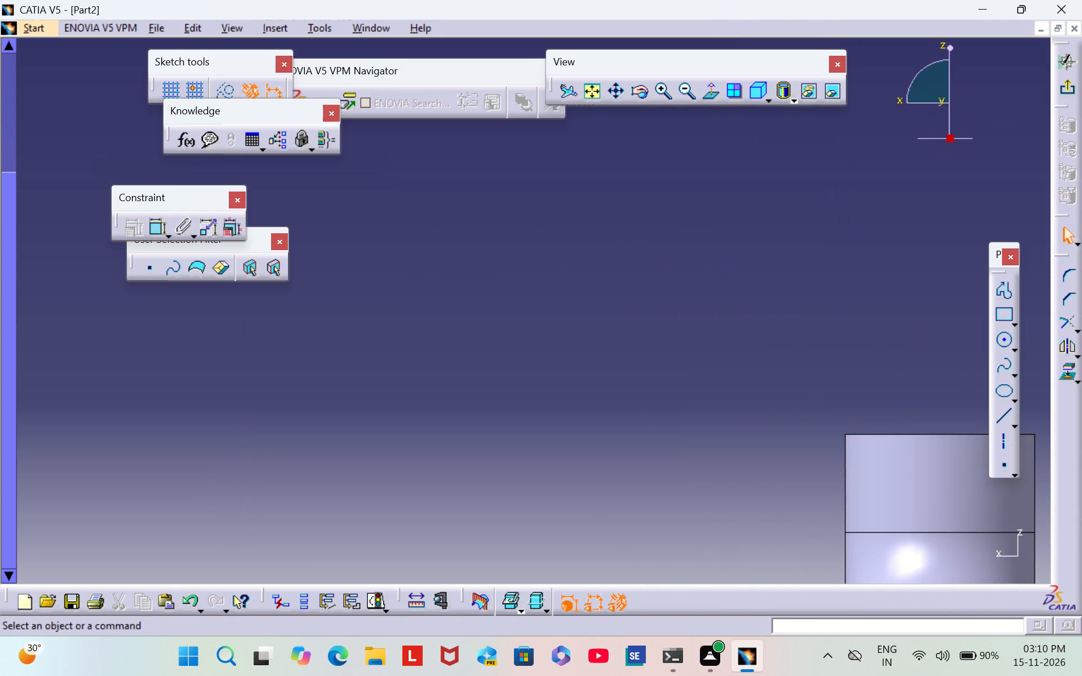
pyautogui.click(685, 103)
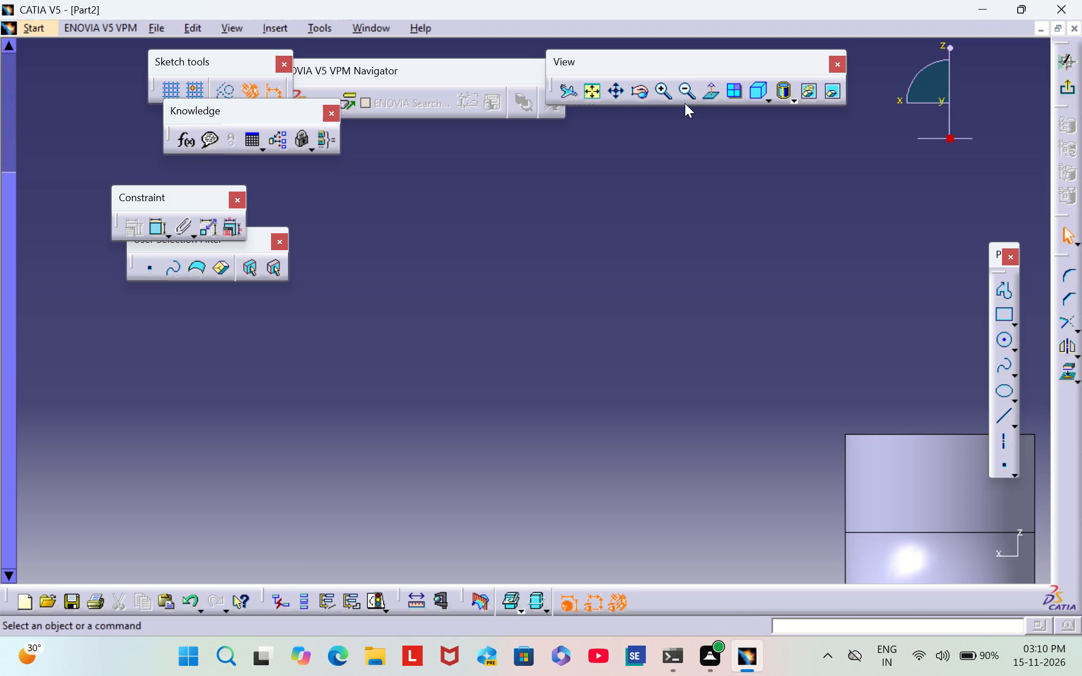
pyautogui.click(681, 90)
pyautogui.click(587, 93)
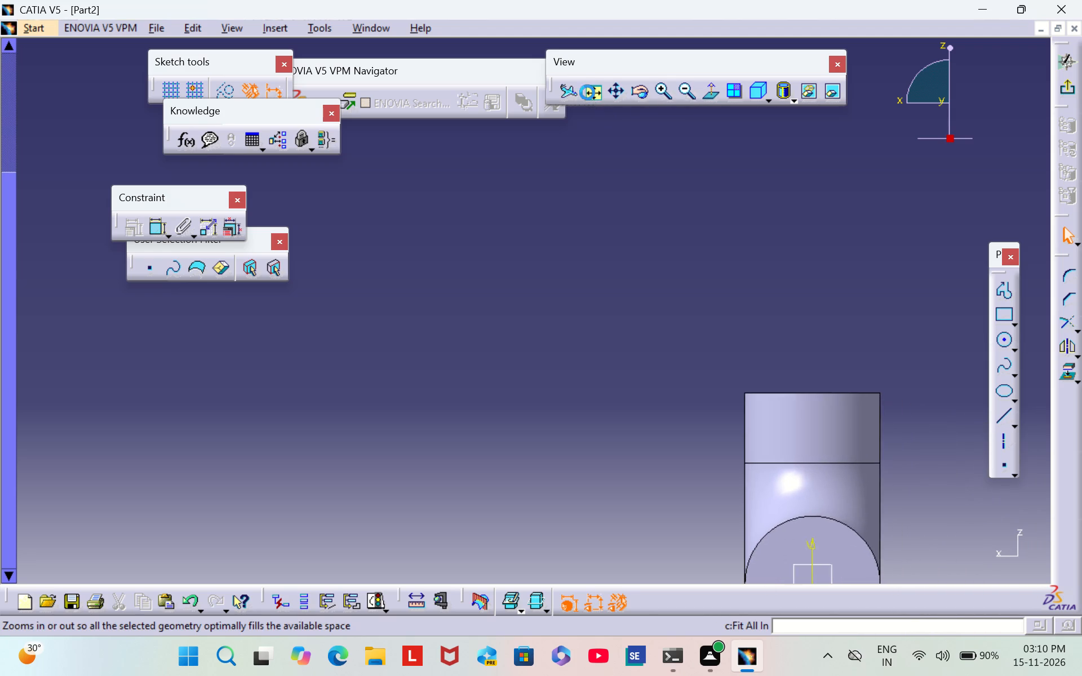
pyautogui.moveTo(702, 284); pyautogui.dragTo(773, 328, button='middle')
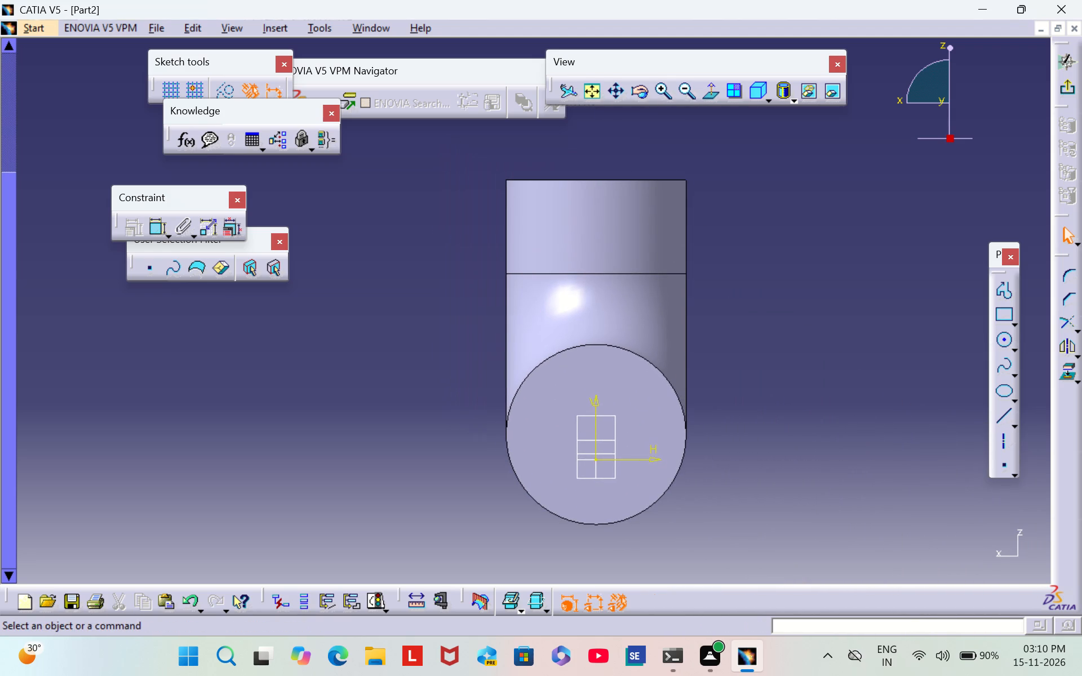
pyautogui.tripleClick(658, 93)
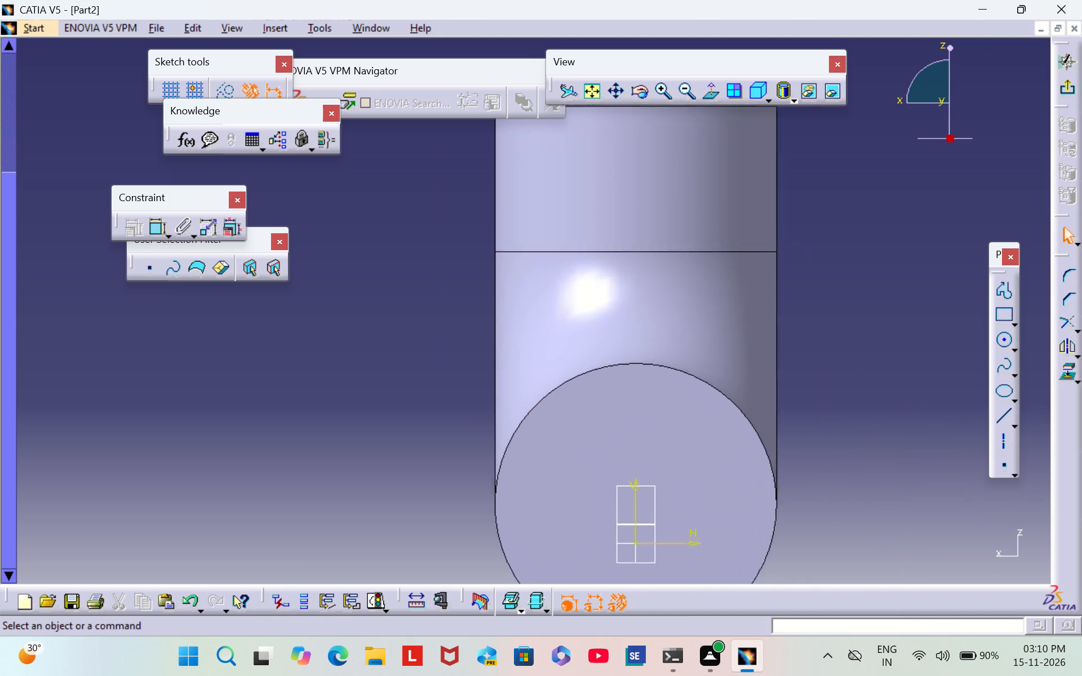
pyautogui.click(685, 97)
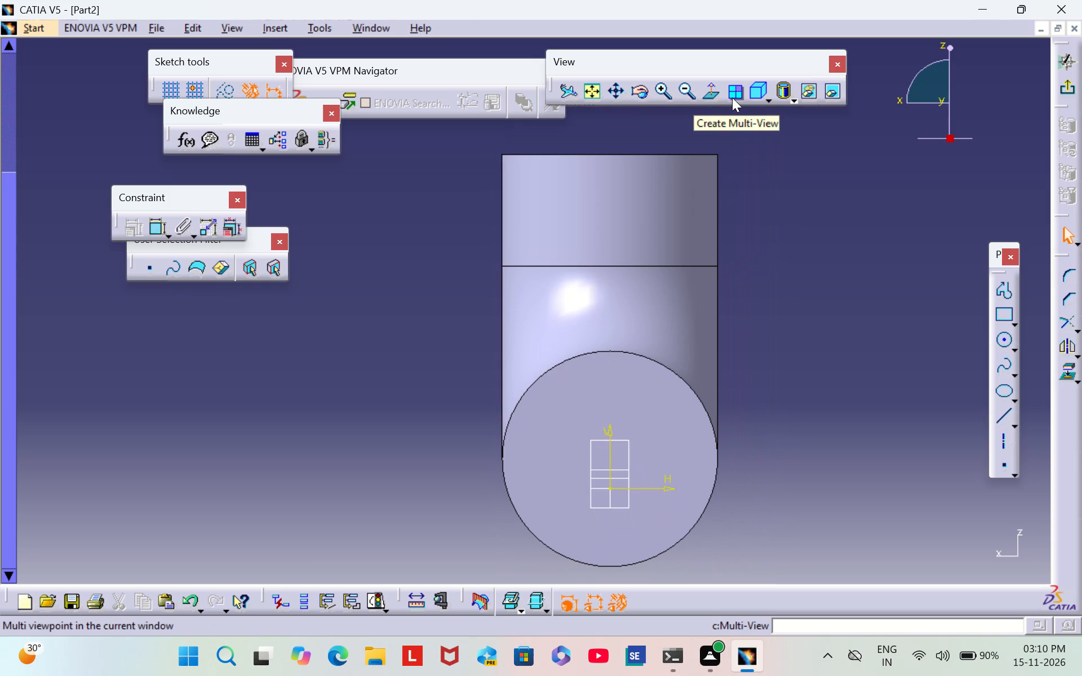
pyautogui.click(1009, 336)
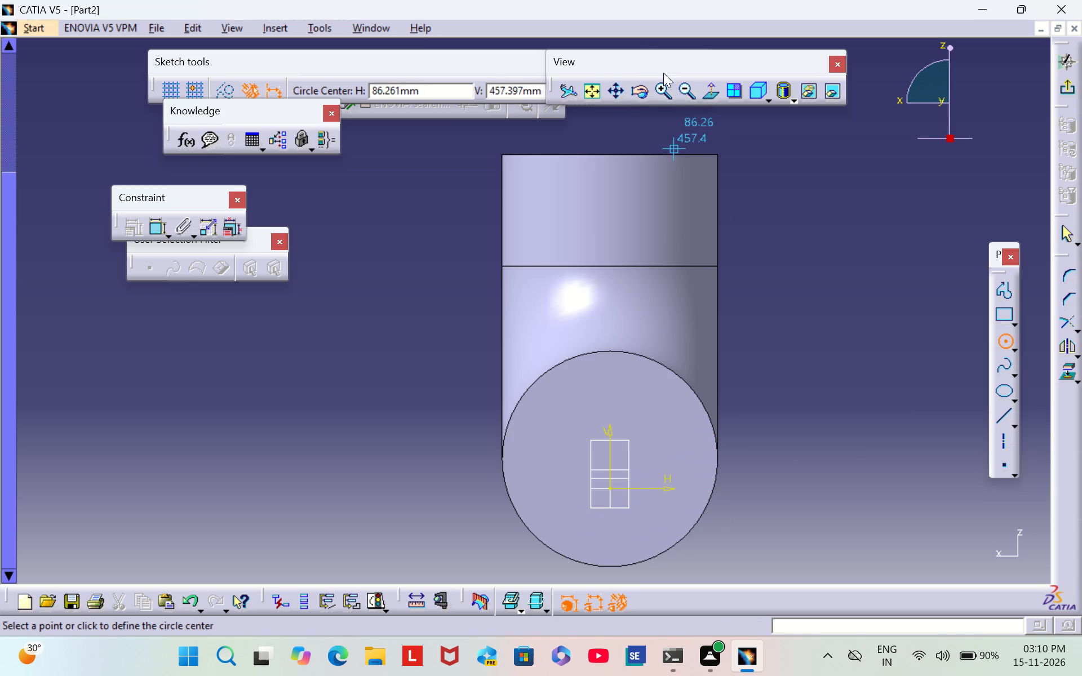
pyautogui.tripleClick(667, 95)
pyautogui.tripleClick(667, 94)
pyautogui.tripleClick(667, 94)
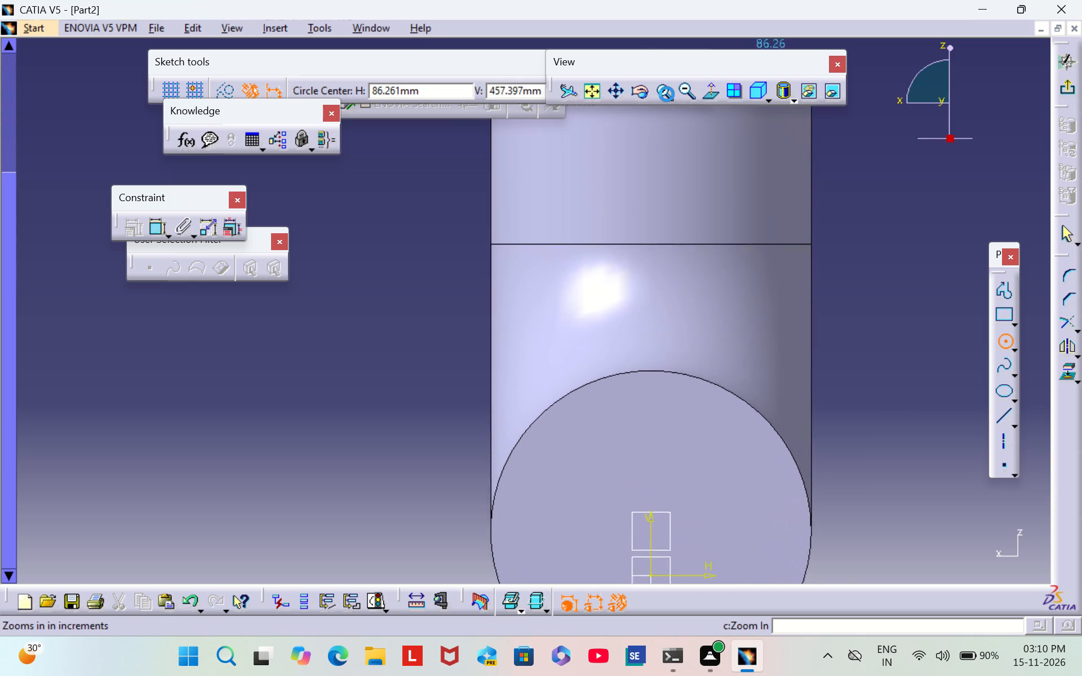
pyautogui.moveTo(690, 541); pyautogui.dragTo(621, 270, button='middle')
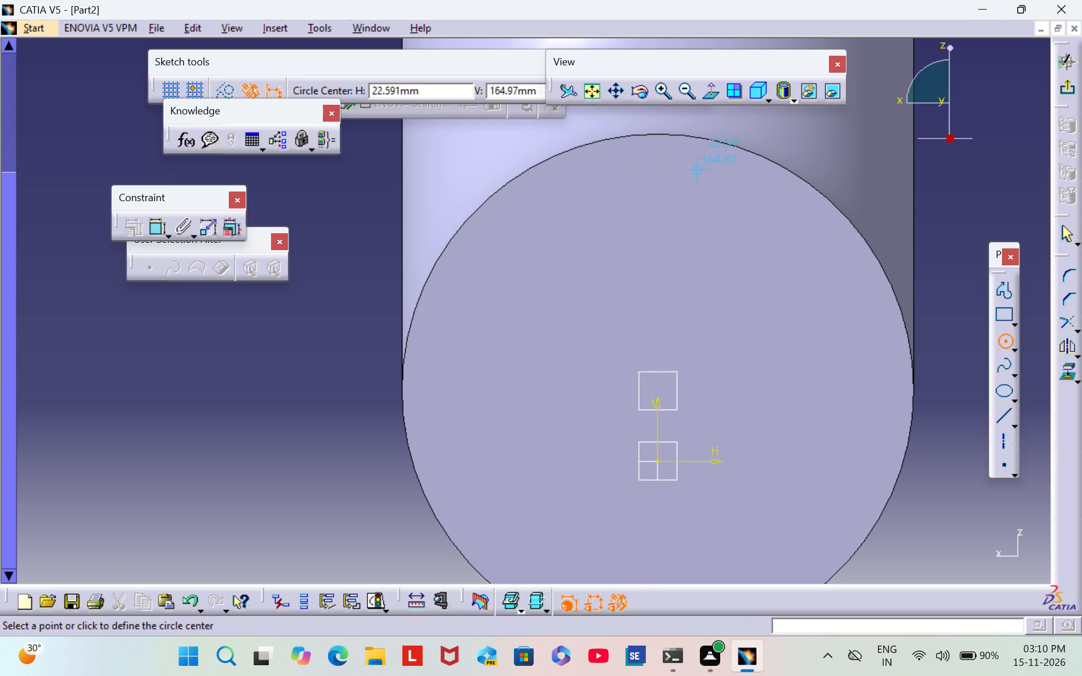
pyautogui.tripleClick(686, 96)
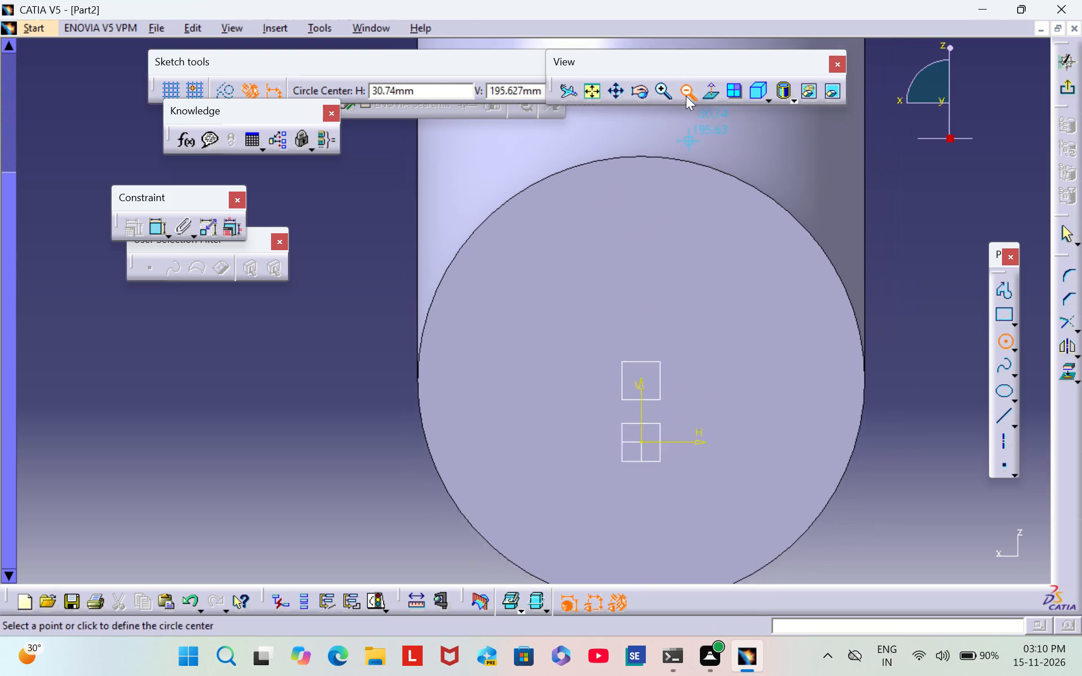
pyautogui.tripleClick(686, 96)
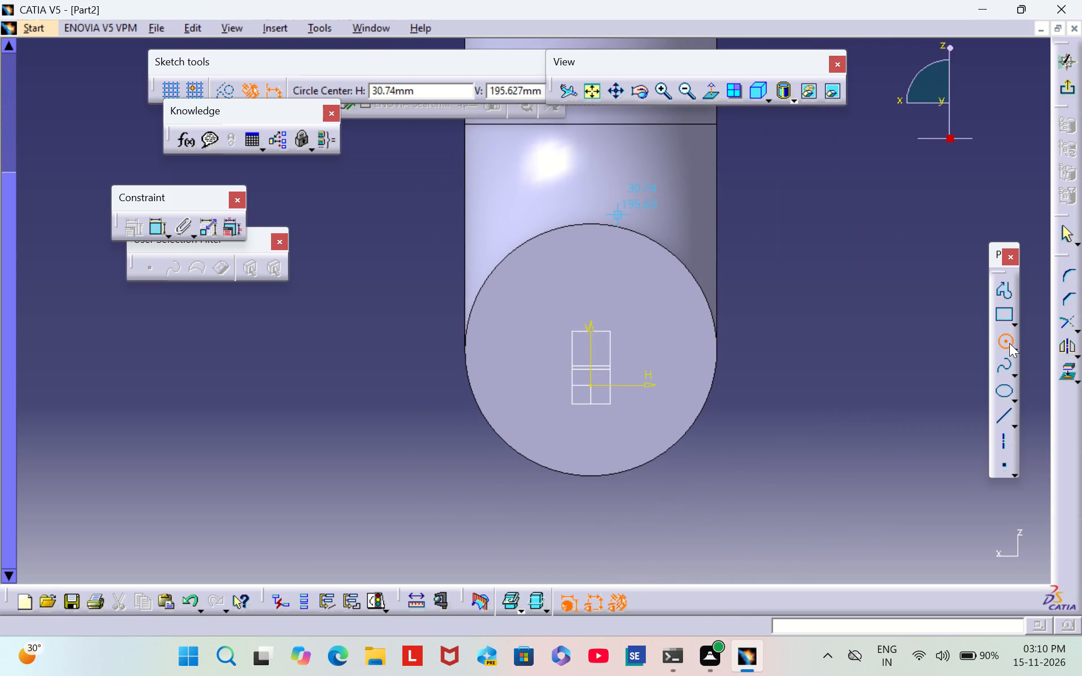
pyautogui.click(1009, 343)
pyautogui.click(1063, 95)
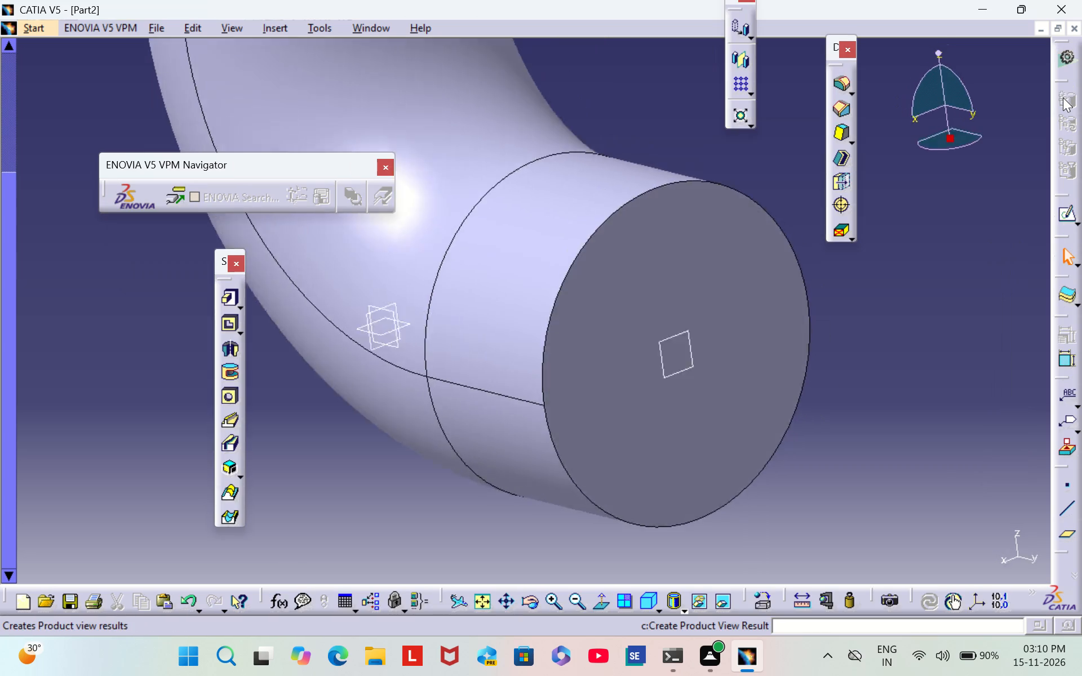
# Undo the rib and the 290 mm circle sketch, leaving the path sketch and its normal plane in place.
pyautogui.hotkey('ctrl', 'z')
pyautogui.hotkey('ctrl', 'z')
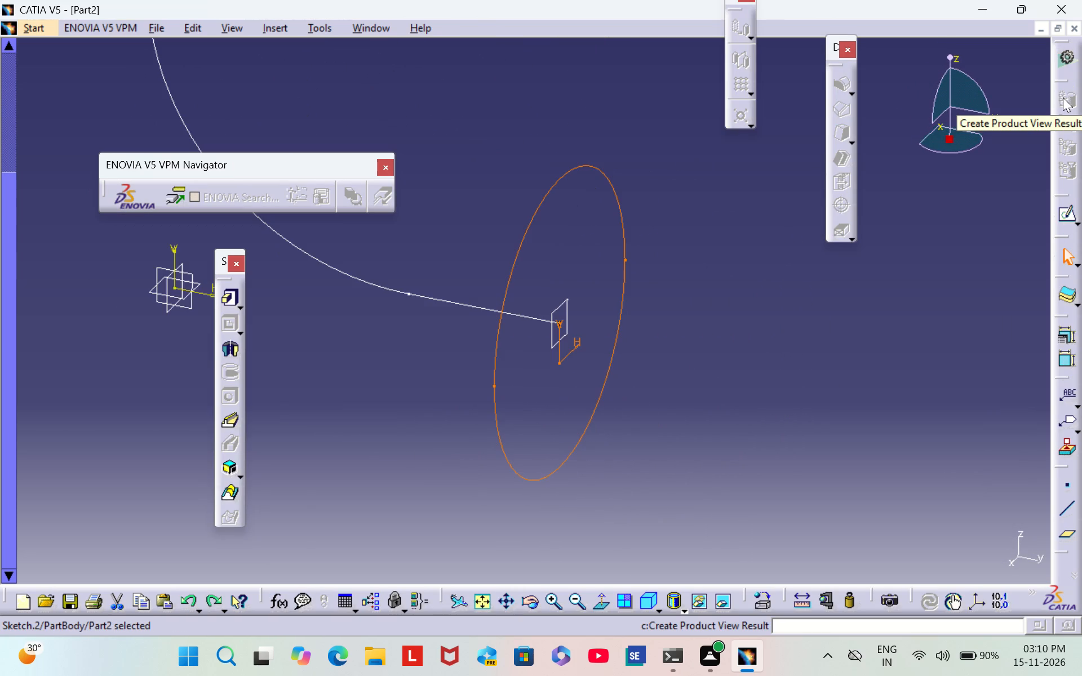
pyautogui.moveTo(786, 342); pyautogui.dragTo(959, 443, button='middle')
pyautogui.scroll(-1, 786, 341)
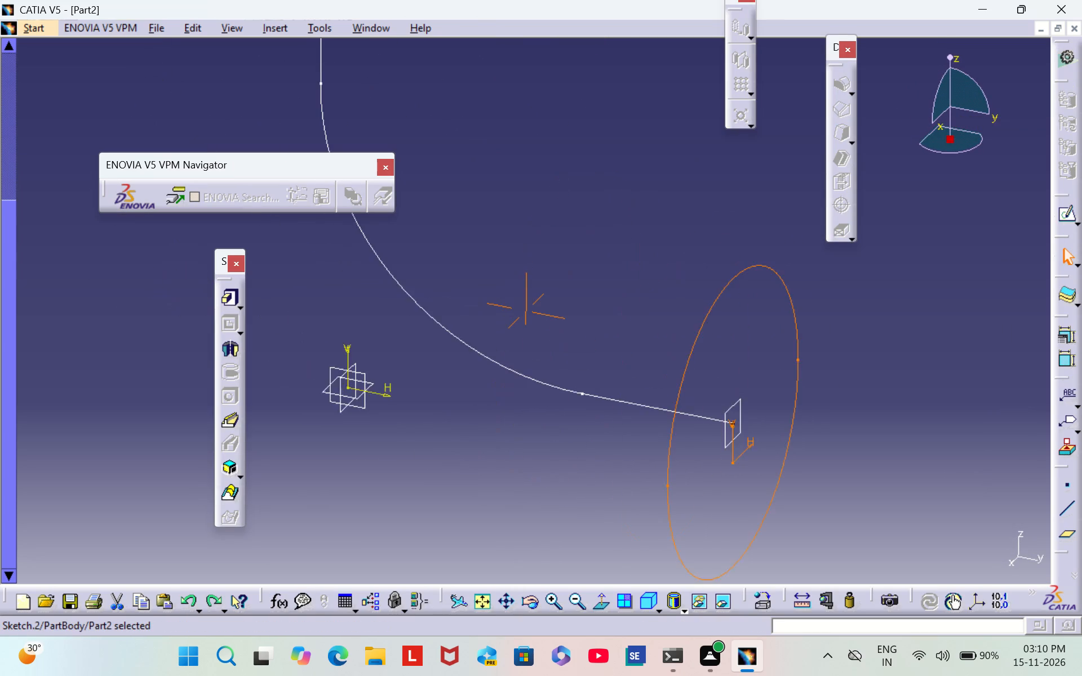
pyautogui.moveTo(959, 443); pyautogui.dragTo(941, 393, button='middle')
pyautogui.hotkey('ctrl', 'z')
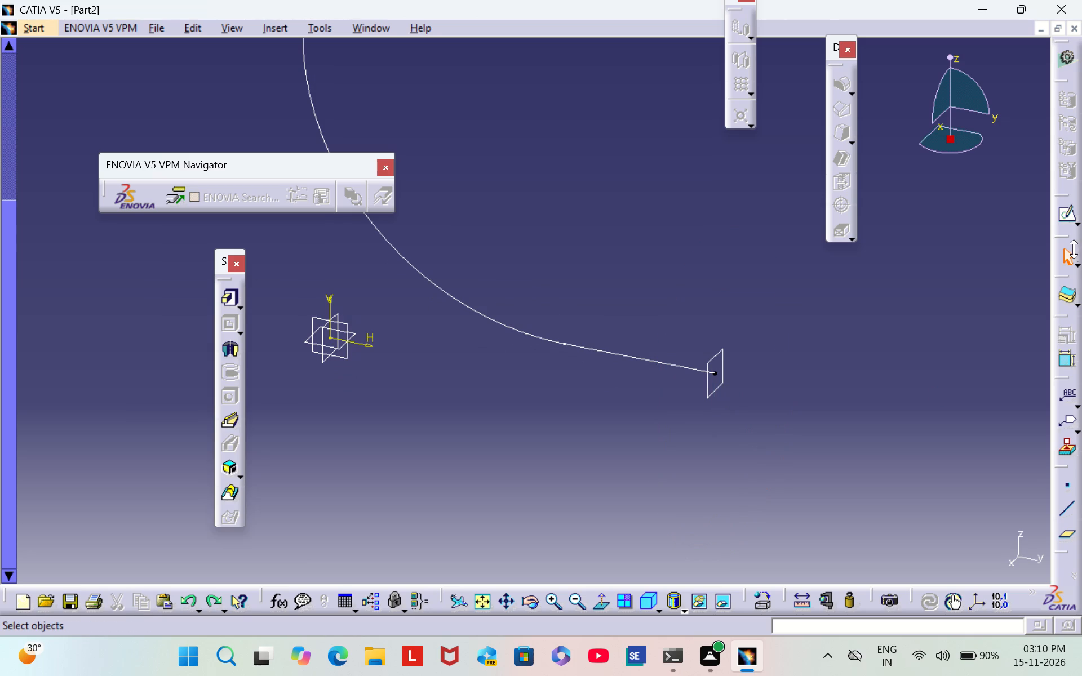
# Reopen the curved path sketch and constrain its horizontal leg coincident with the sketch's H axis.
pyautogui.click(1059, 215)
pyautogui.click(632, 358)
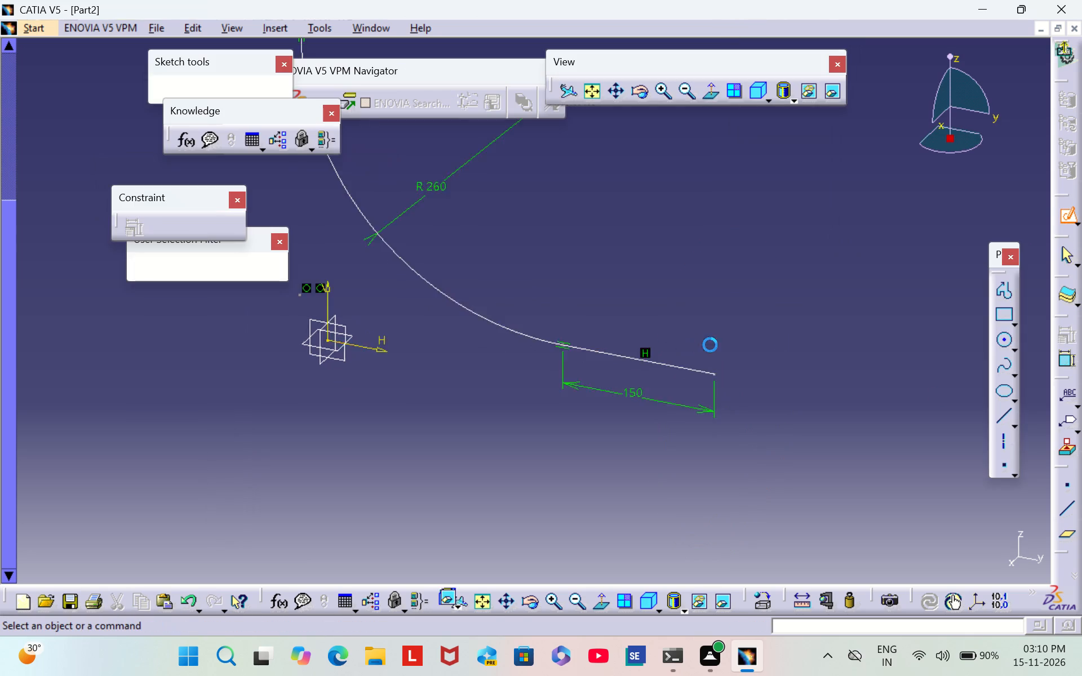
pyautogui.moveTo(773, 277); pyautogui.dragTo(832, 371, button='middle')
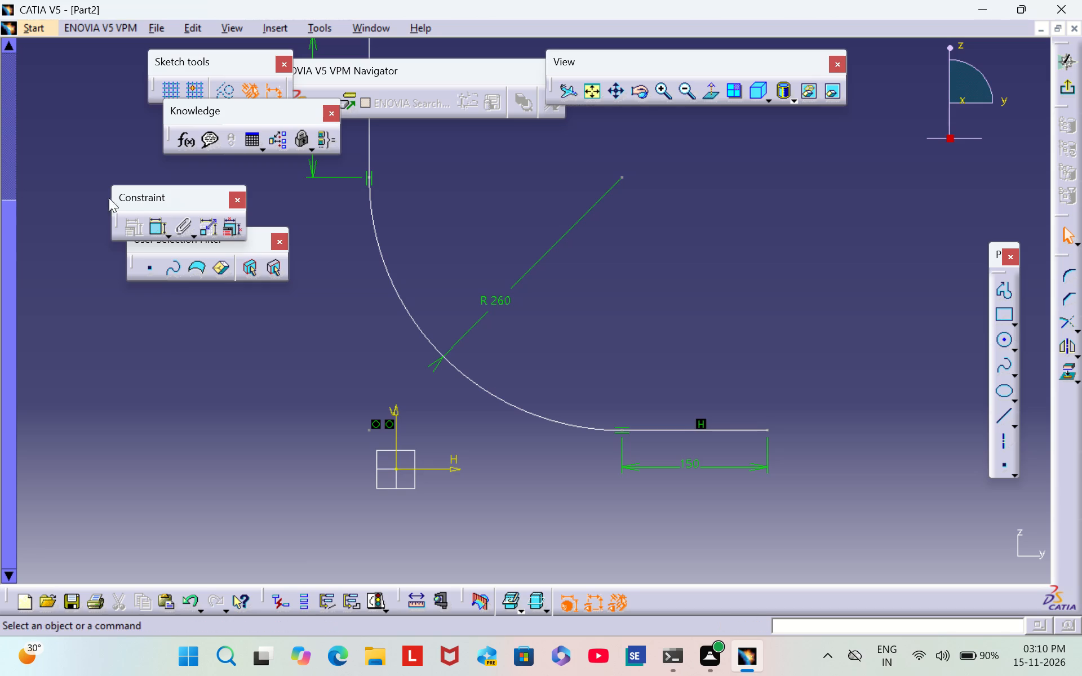
pyautogui.click(153, 229)
pyautogui.moveTo(153, 228); pyautogui.dragTo(162, 230)
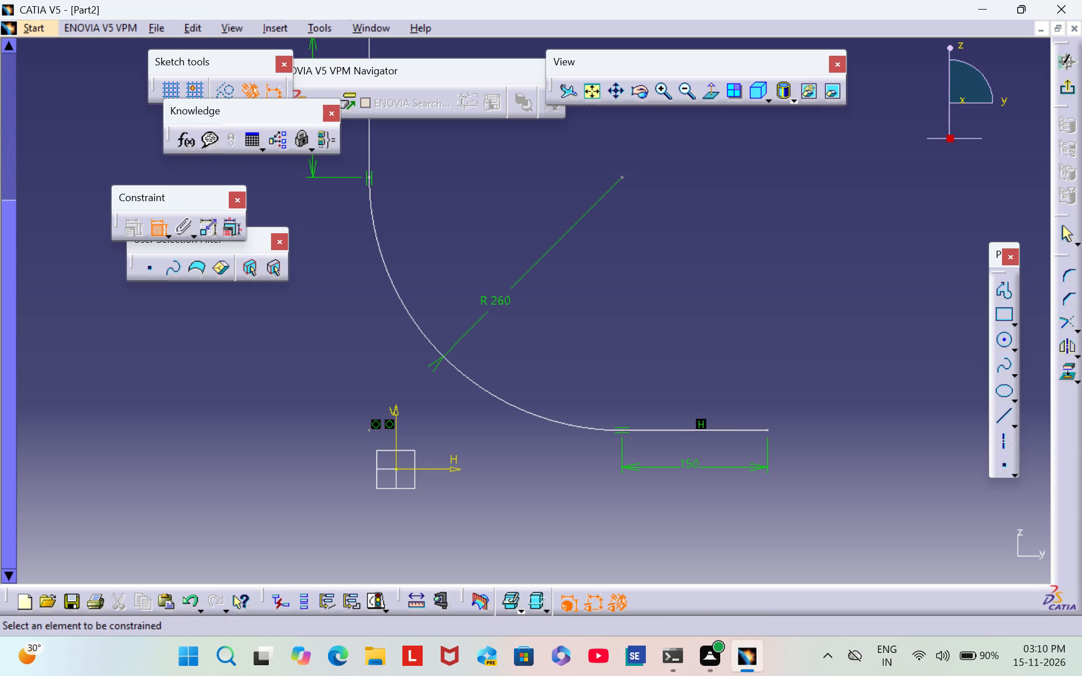
pyautogui.click(659, 429)
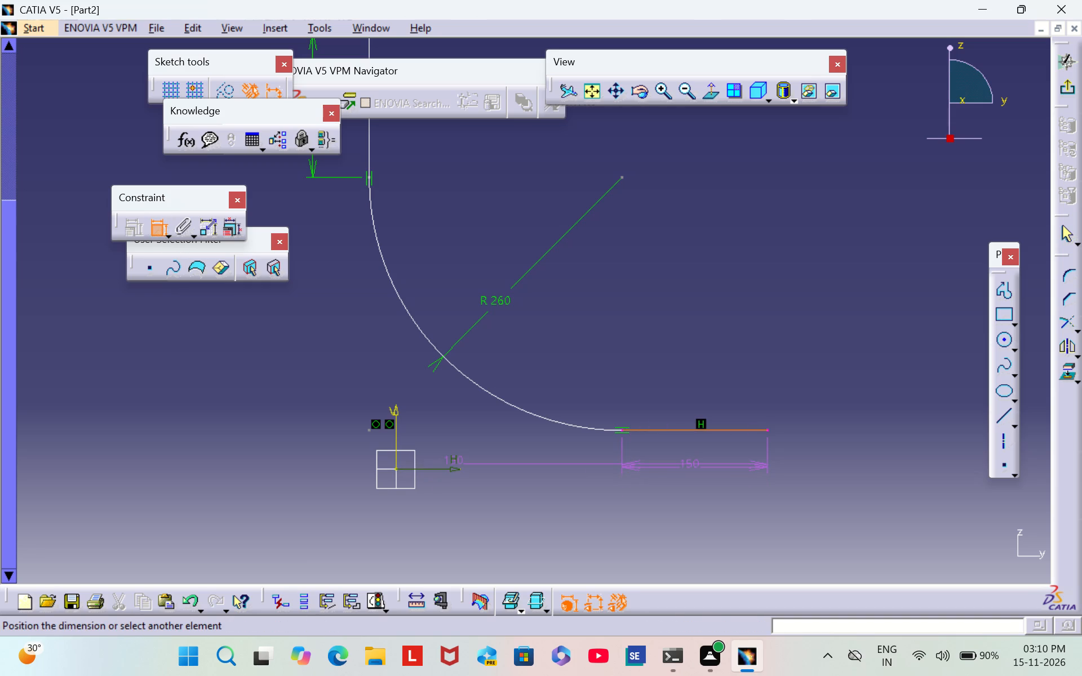
pyautogui.click(449, 466)
pyautogui.rightClick(503, 460)
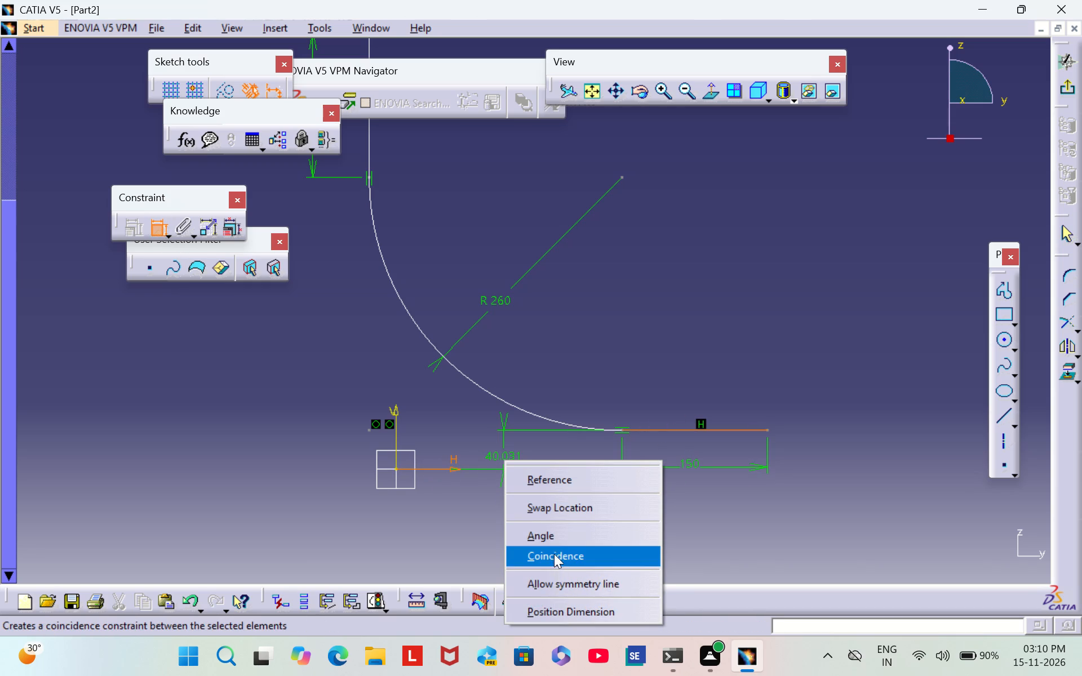
pyautogui.click(554, 553)
# Constrain the path's vertical leg coincident with the sketch's V axis and exit the sketch.
pyautogui.moveTo(533, 341); pyautogui.dragTo(630, 475, button='middle')
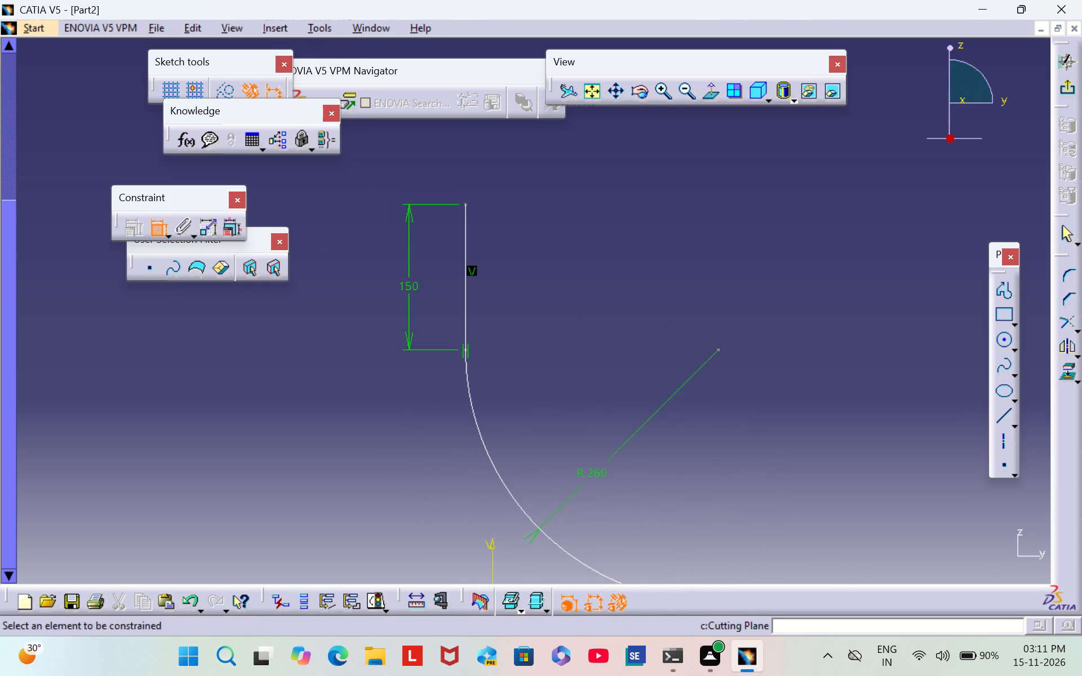
pyautogui.click(490, 537)
pyautogui.click(464, 255)
pyautogui.rightClick(464, 256)
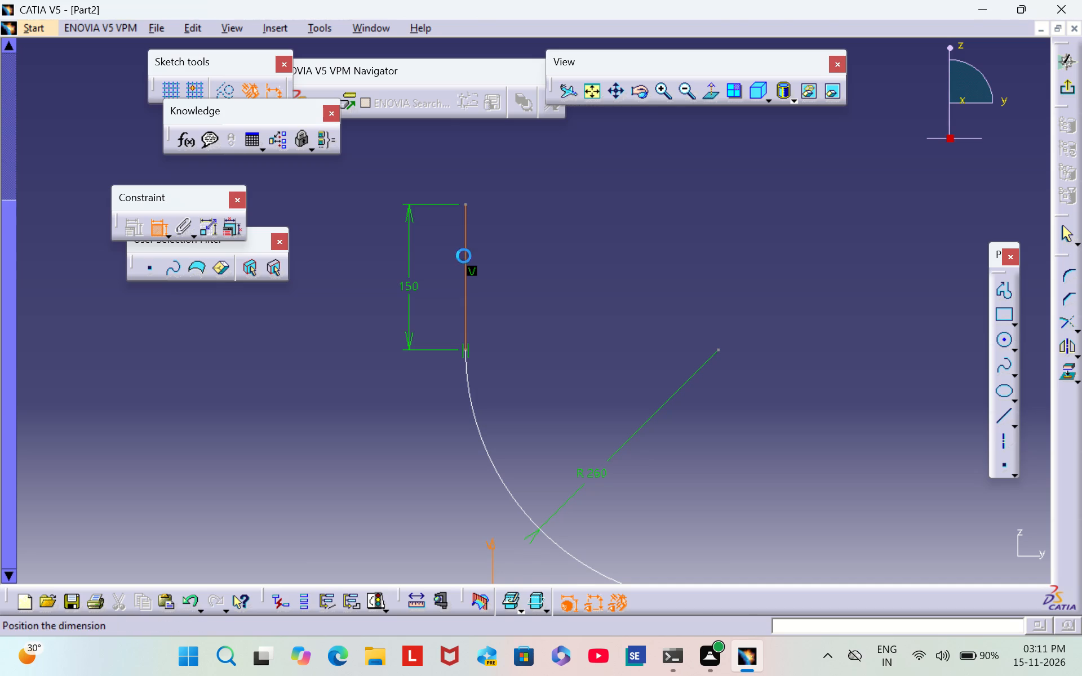
pyautogui.click(548, 427)
pyautogui.moveTo(578, 390); pyautogui.dragTo(578, 389, button='middle')
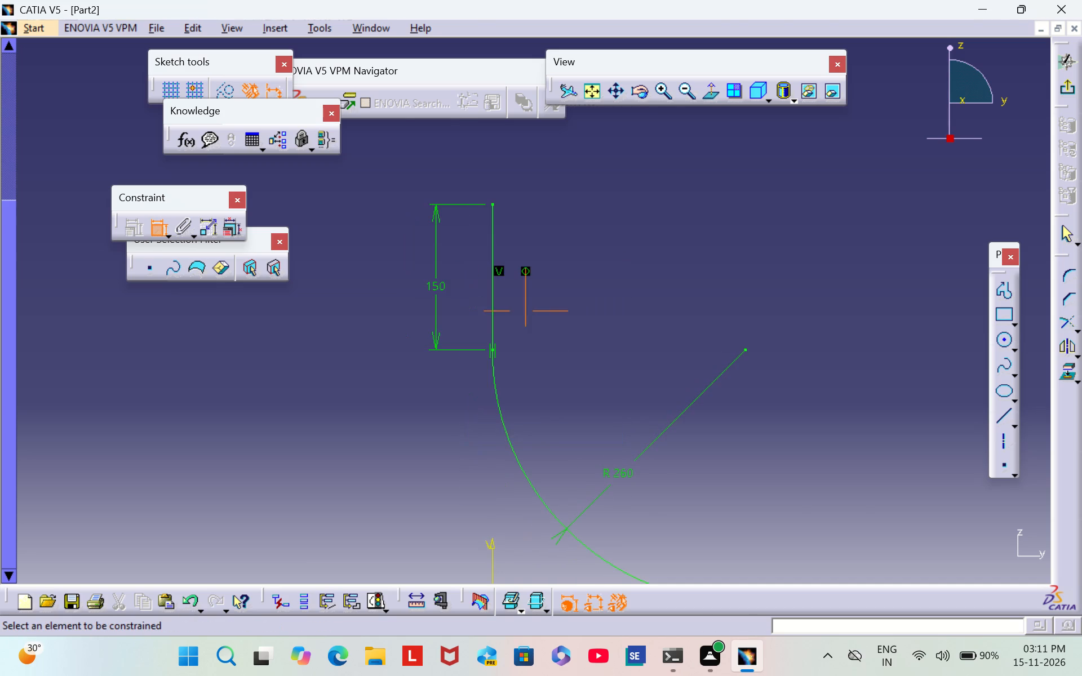
pyautogui.moveTo(578, 389); pyautogui.dragTo(551, 282, button='middle')
pyautogui.moveTo(540, 245); pyautogui.dragTo(535, 232, button='middle')
pyautogui.click(1066, 90)
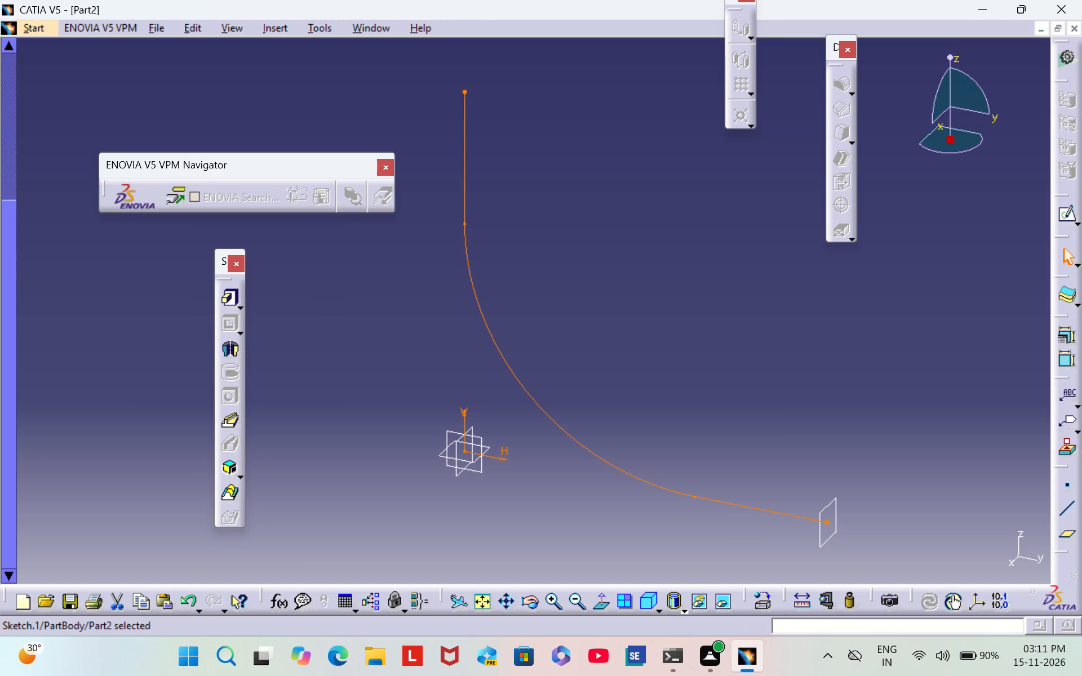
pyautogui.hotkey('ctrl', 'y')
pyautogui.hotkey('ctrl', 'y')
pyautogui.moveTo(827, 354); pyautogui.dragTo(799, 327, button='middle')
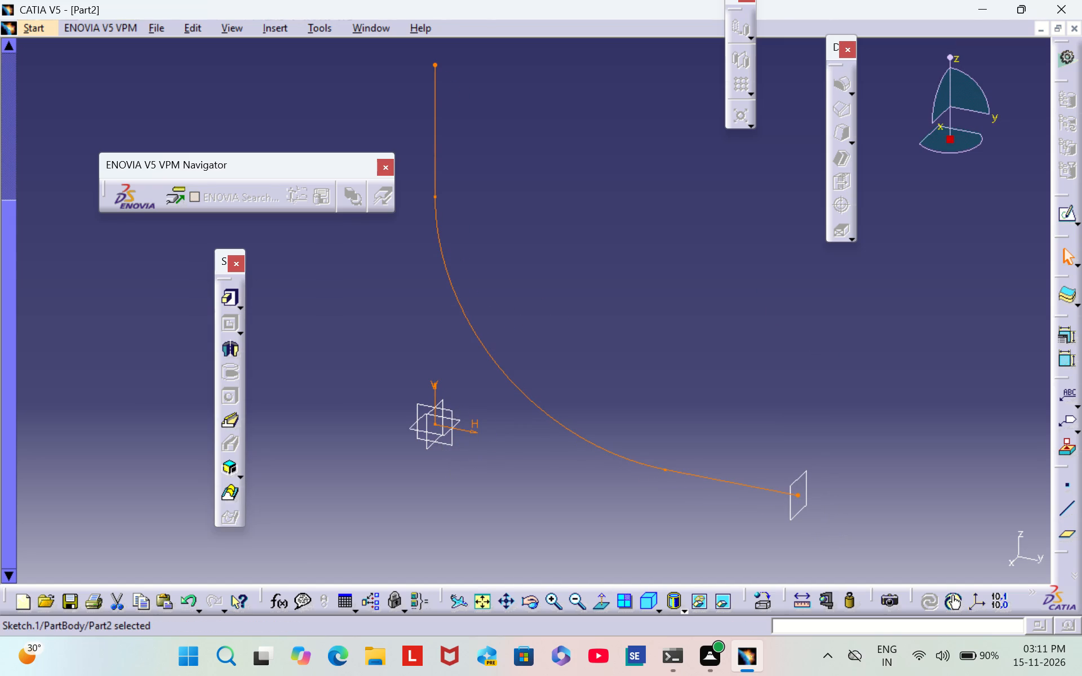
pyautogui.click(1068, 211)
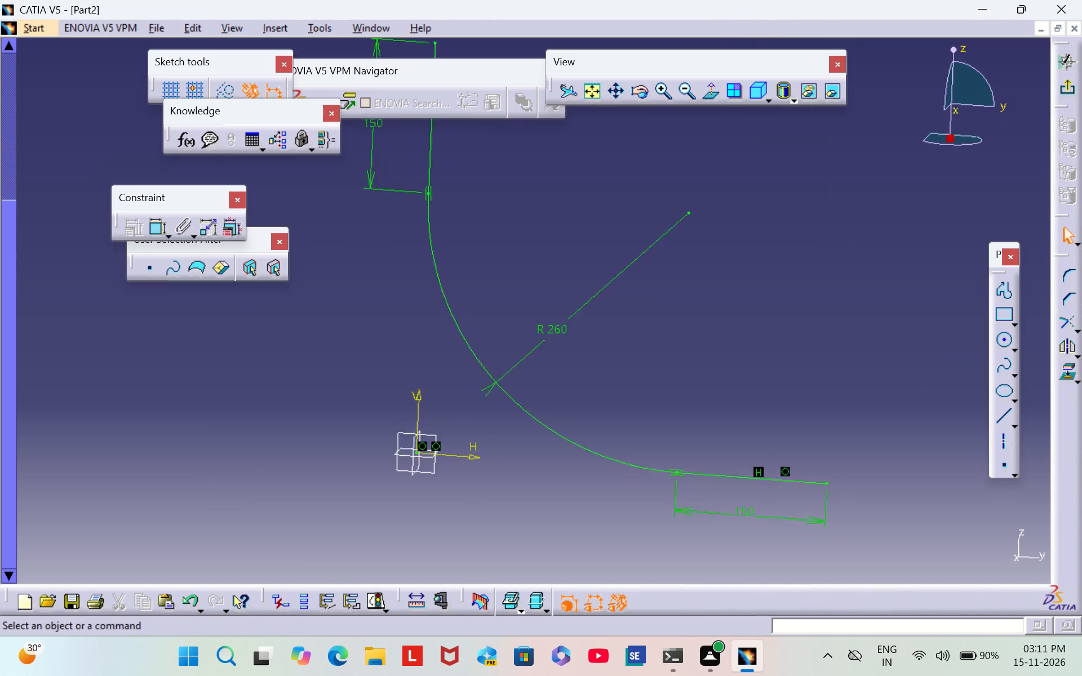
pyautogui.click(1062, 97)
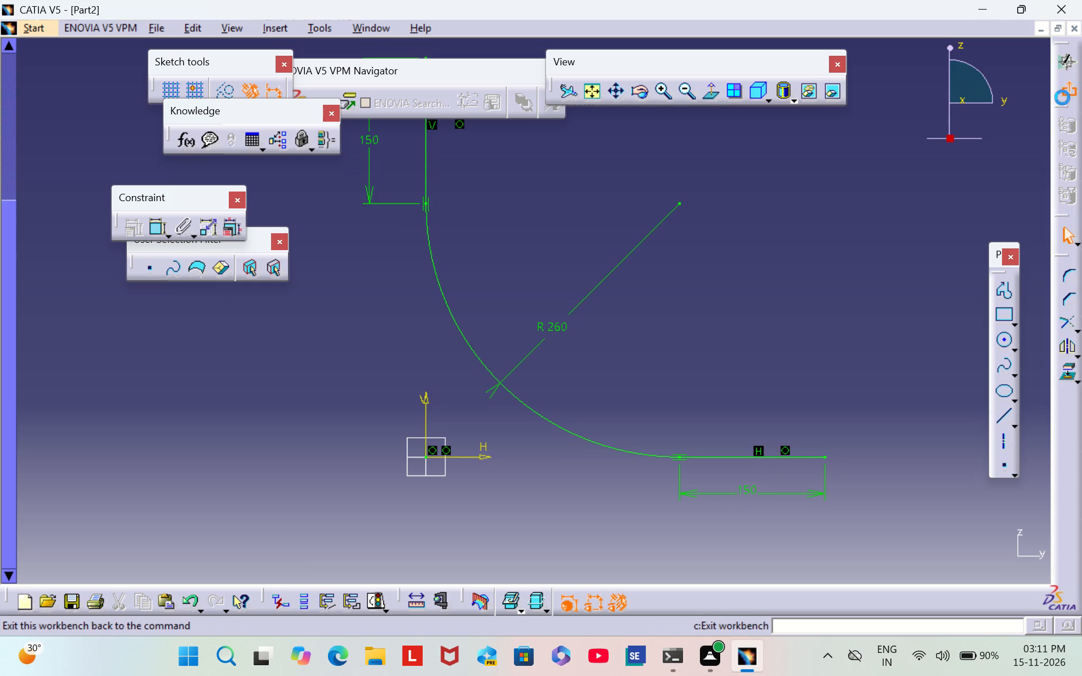
# Start a sketch on the plane normal to the path's horizontal end and draw a circle about 25.6 mm in diameter centred on the origin.
pyautogui.click(808, 499)
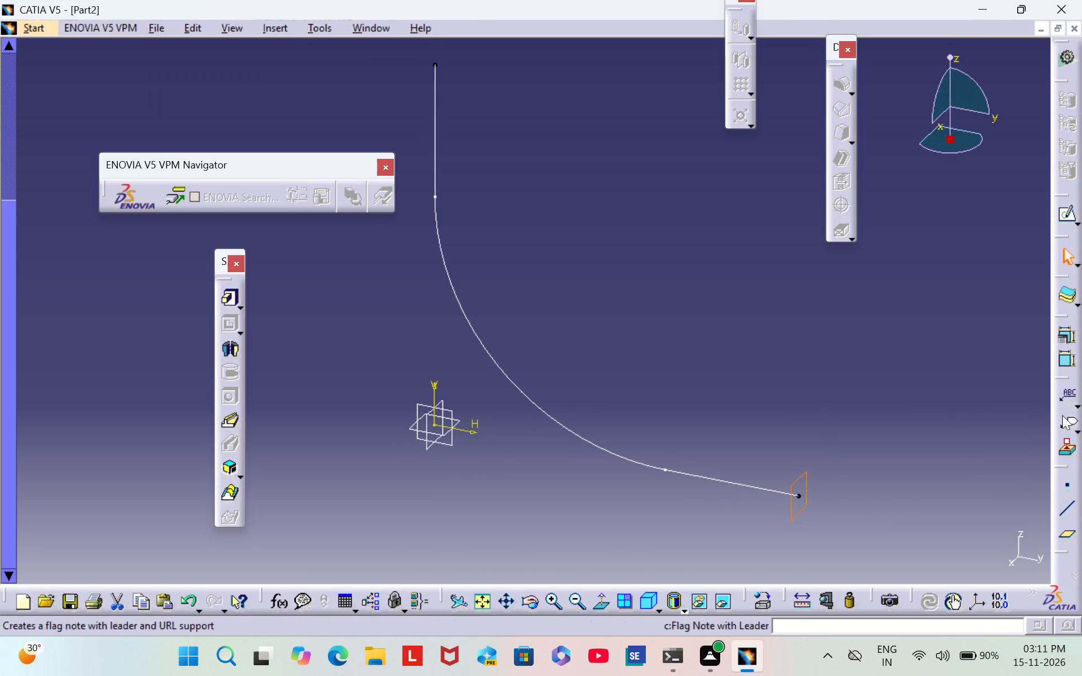
pyautogui.click(1065, 212)
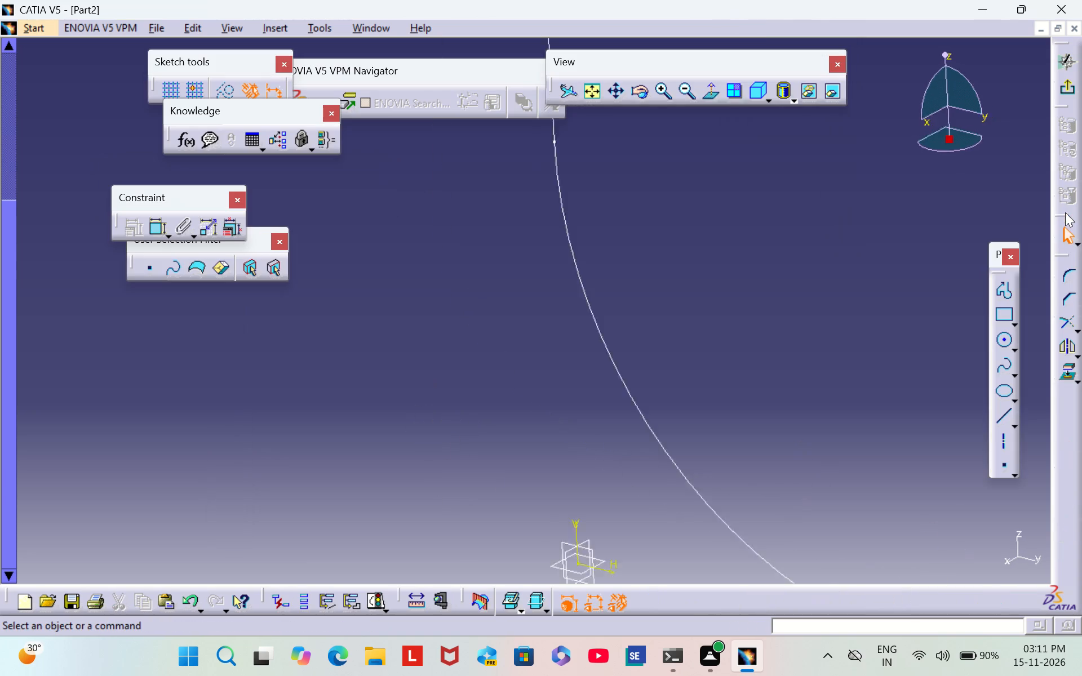
pyautogui.click(593, 95)
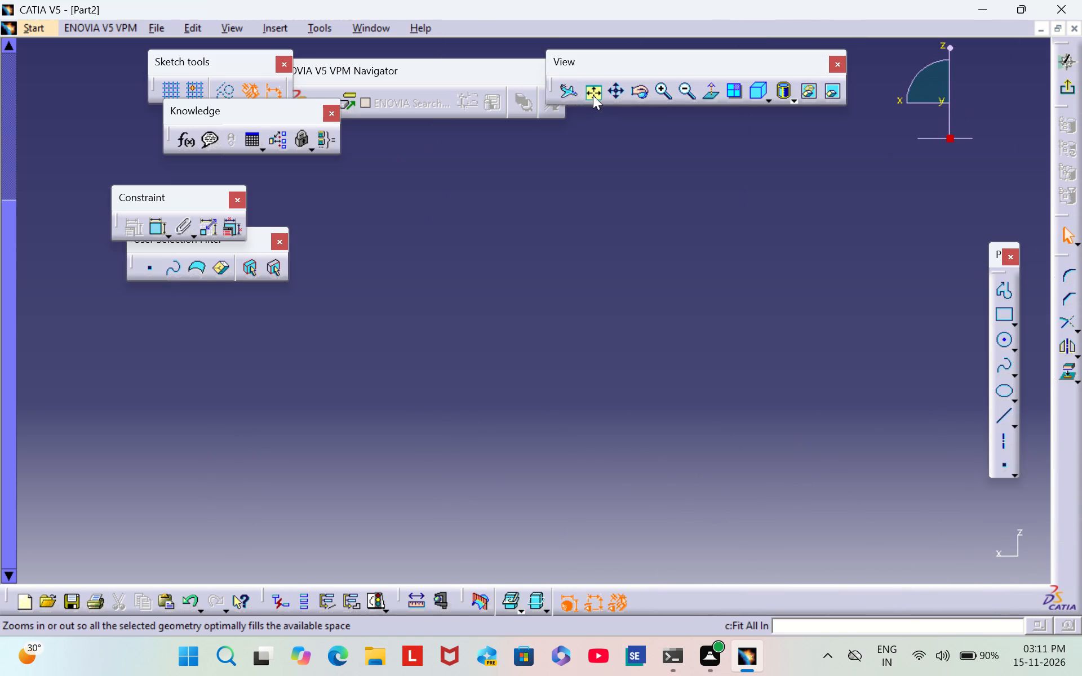
pyautogui.tripleClick(663, 90)
pyautogui.tripleClick(664, 88)
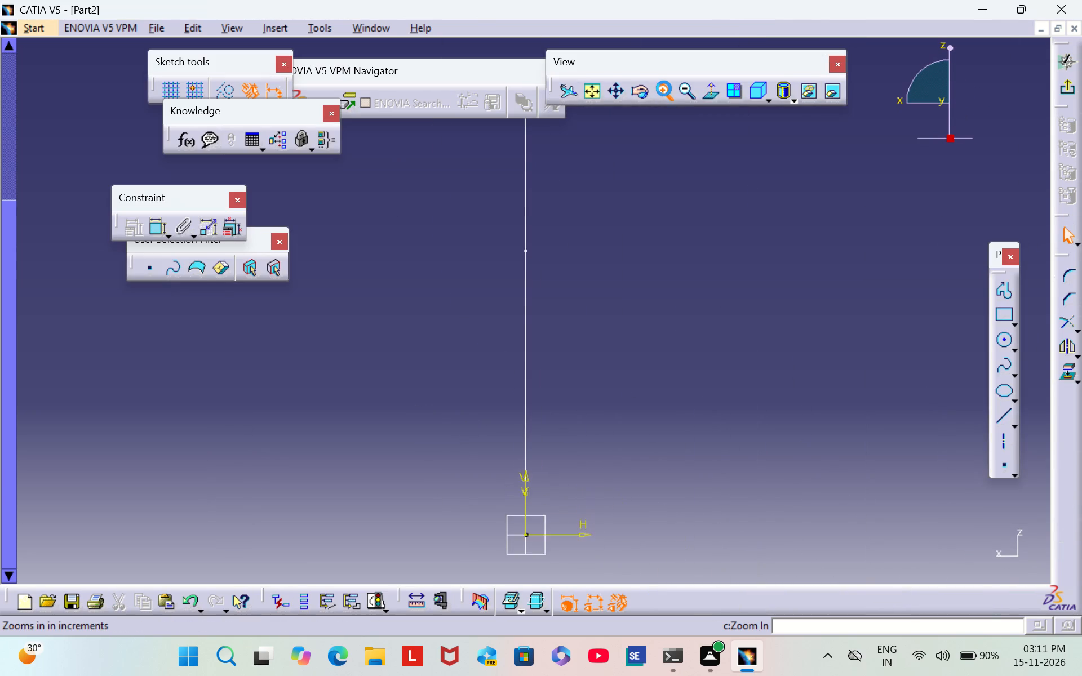
pyautogui.doubleClick(664, 88)
pyautogui.tripleClick(664, 86)
pyautogui.doubleClick(664, 86)
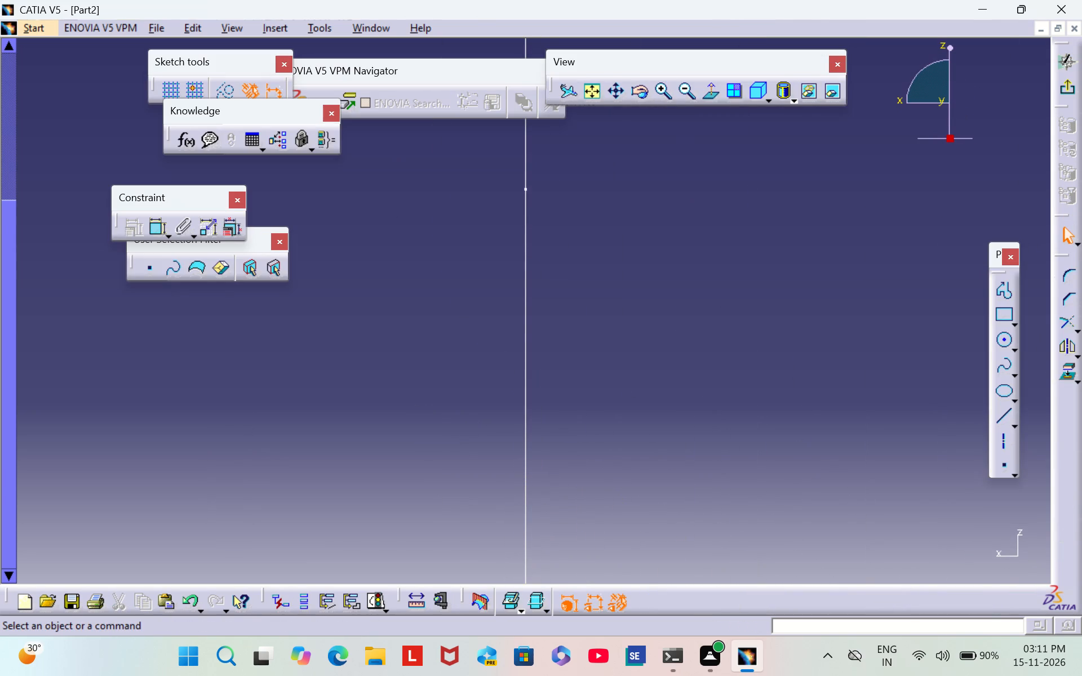
pyautogui.scroll(-1, 738, 394)
pyautogui.moveTo(738, 394); pyautogui.dragTo(725, 172, button='middle')
pyautogui.moveTo(660, 448); pyautogui.dragTo(696, 236, button='middle')
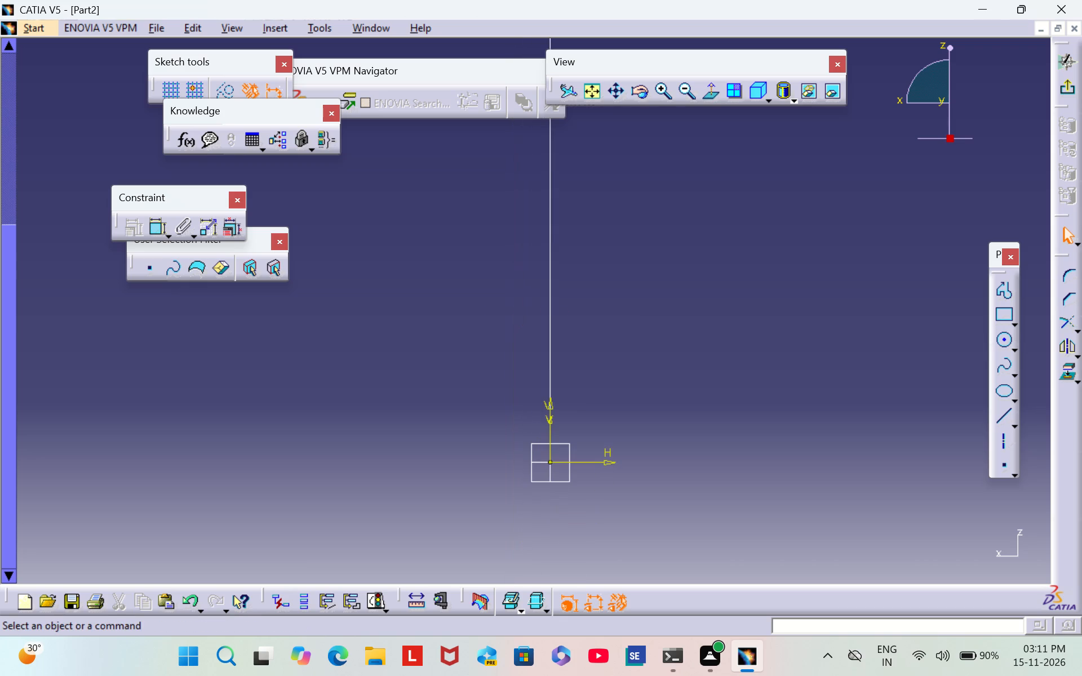
pyautogui.moveTo(687, 350); pyautogui.dragTo(738, 261, button='middle')
pyautogui.tripleClick(665, 93)
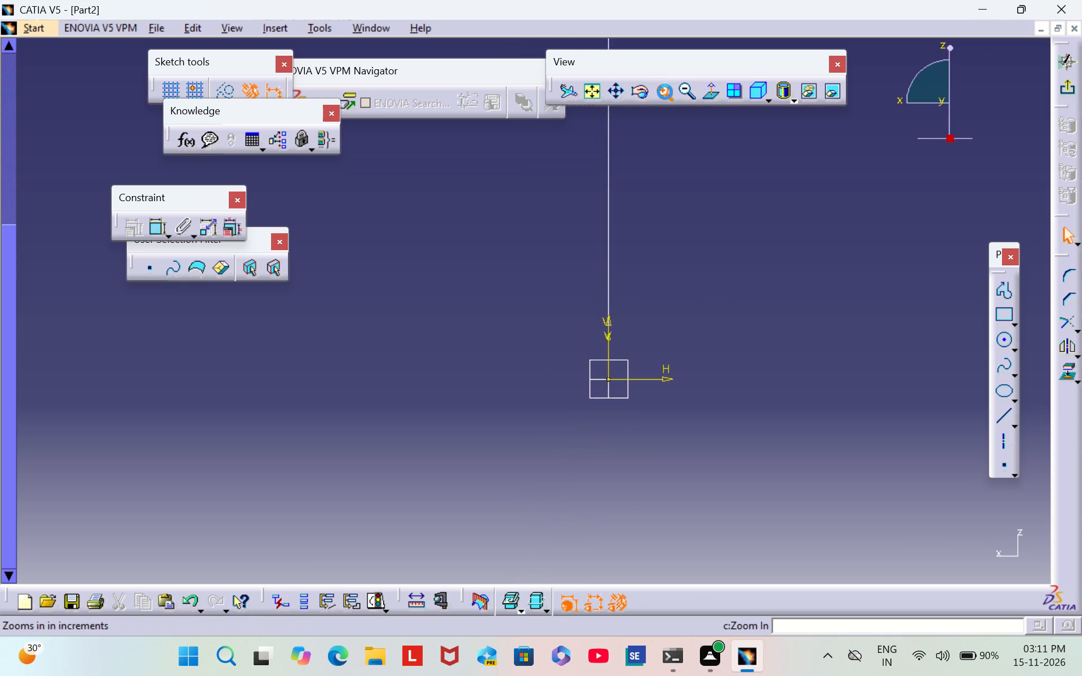
pyautogui.tripleClick(665, 92)
pyautogui.tripleClick(665, 92)
pyautogui.tripleClick(665, 92)
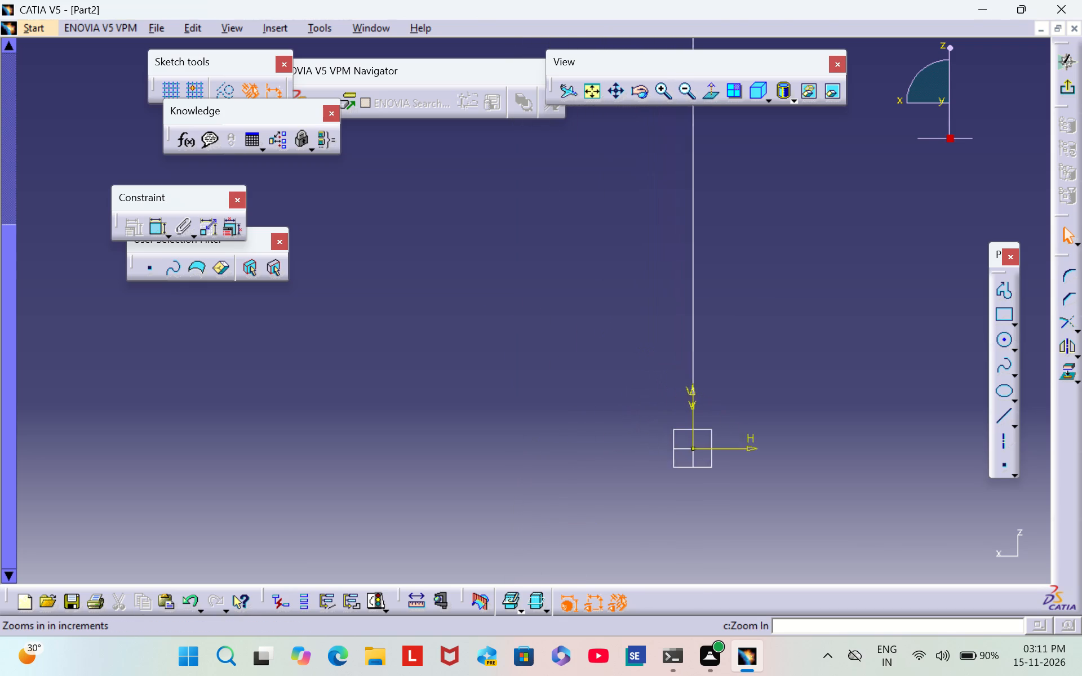
pyautogui.moveTo(836, 344); pyautogui.dragTo(707, 234, button='middle')
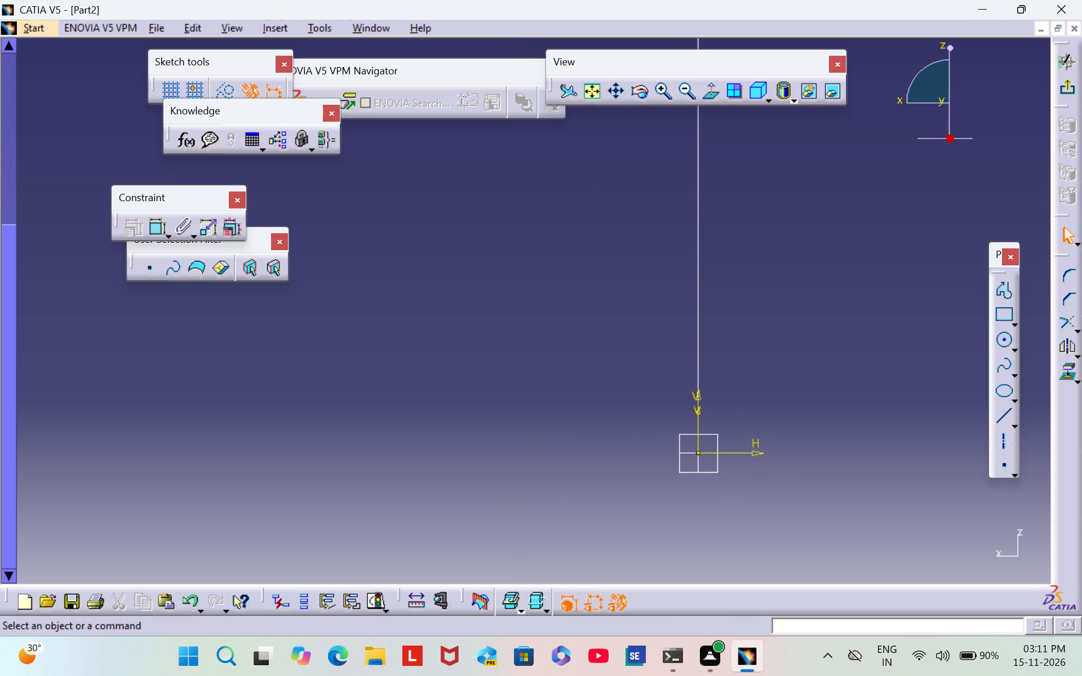
pyautogui.click(998, 344)
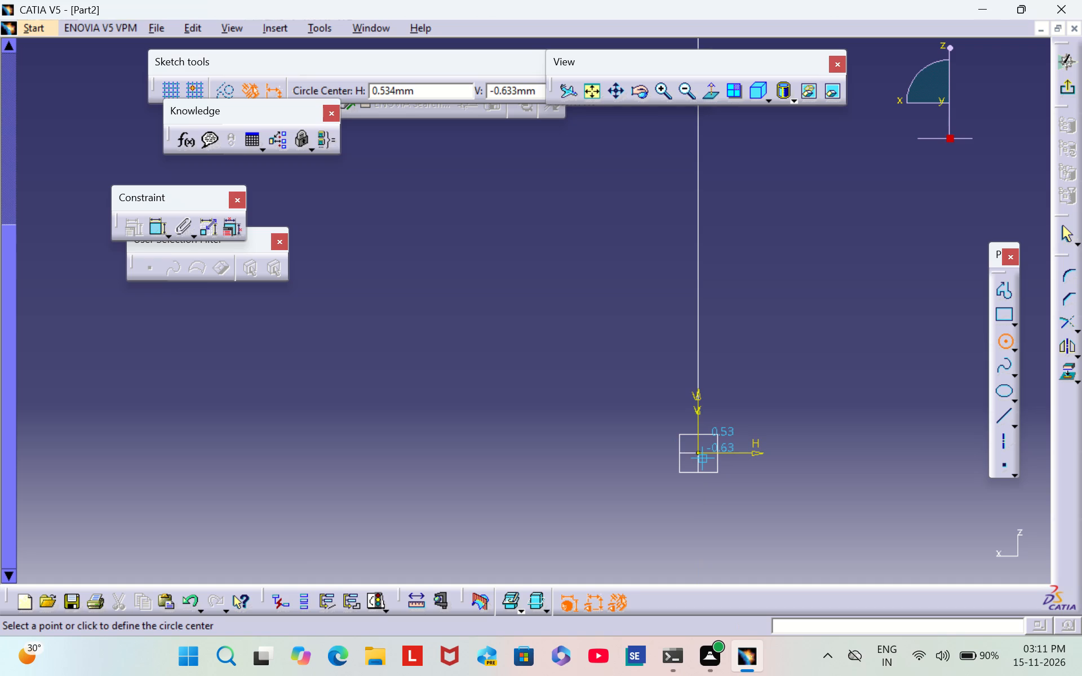
pyautogui.click(697, 451)
pyautogui.click(777, 382)
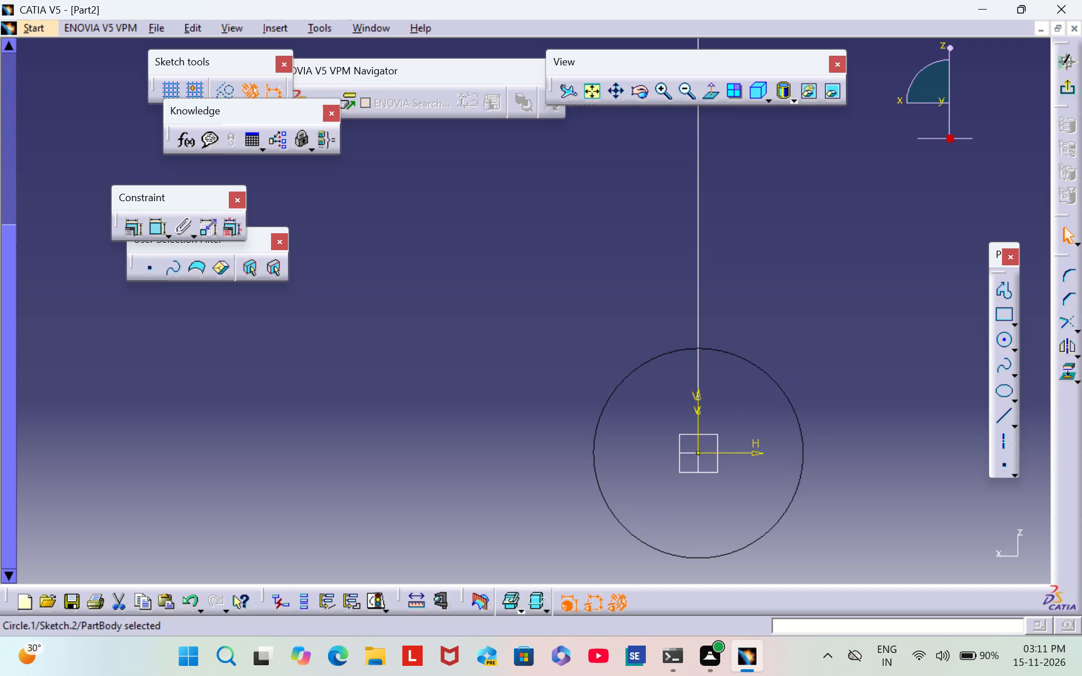
# Dimension the circle's diameter as 290 mm, place the dimension outside the circle and exit the sketch.
pyautogui.click(152, 229)
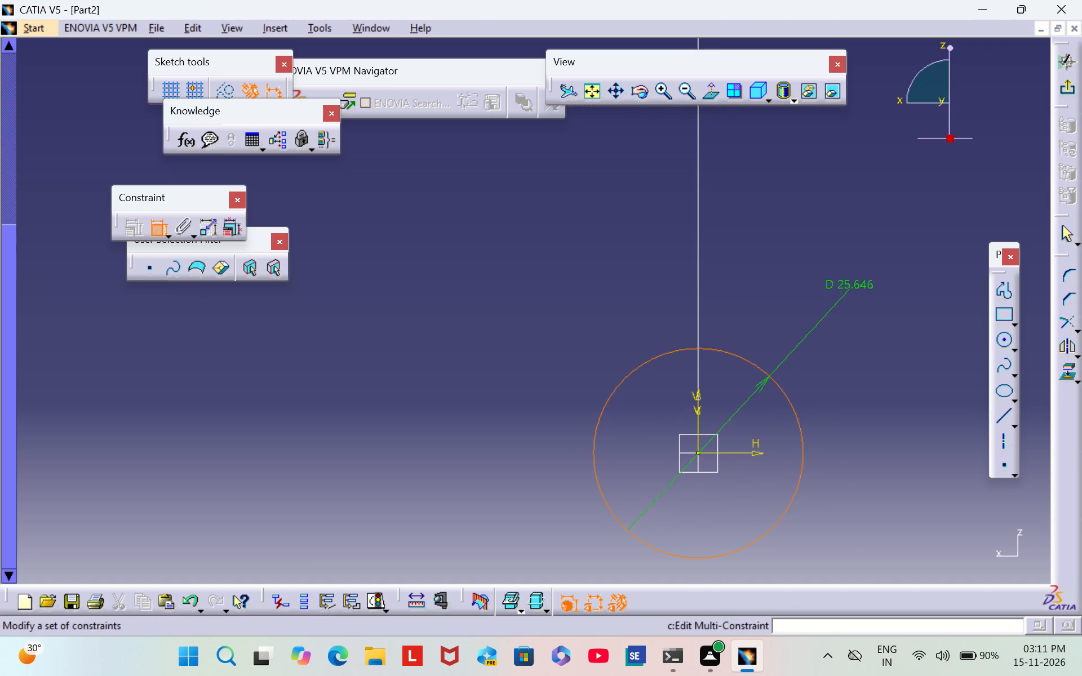
pyautogui.click(837, 292)
pyautogui.doubleClick(831, 287)
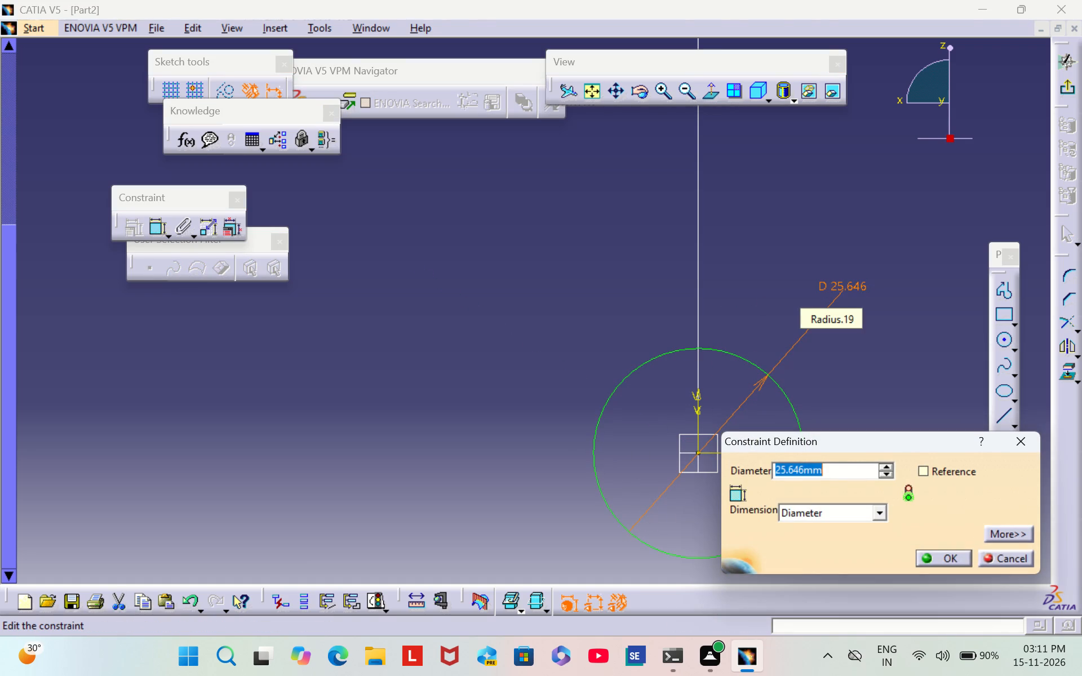
pyautogui.press('BackSpace')
pyautogui.write('290')
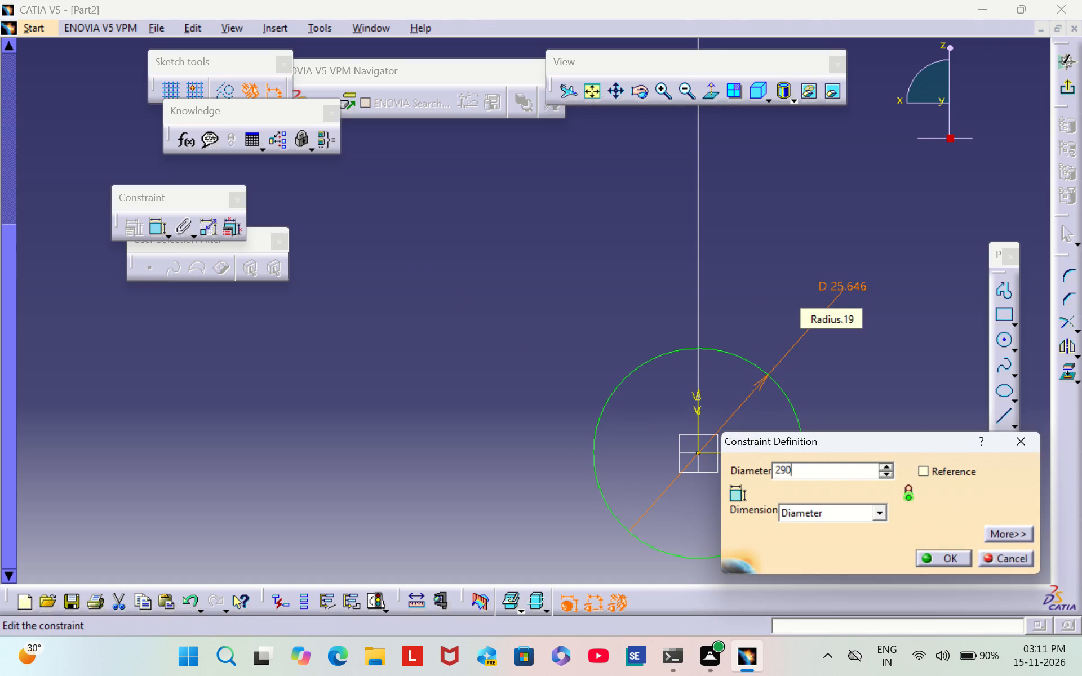
pyautogui.press('Return')
pyautogui.click(821, 288)
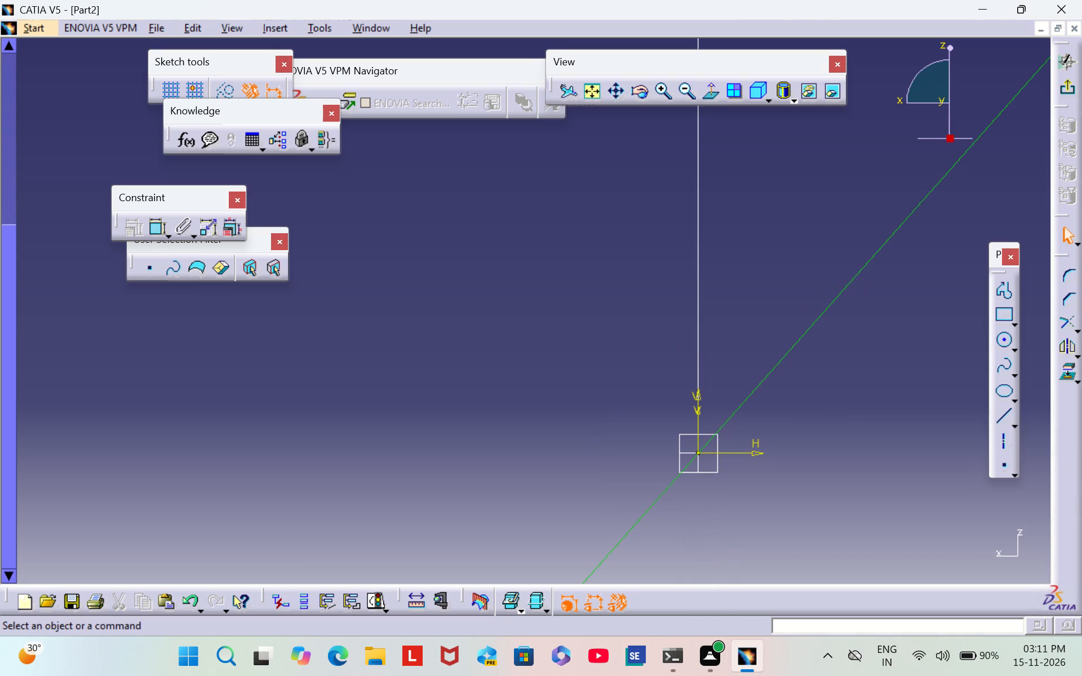
pyautogui.click(594, 101)
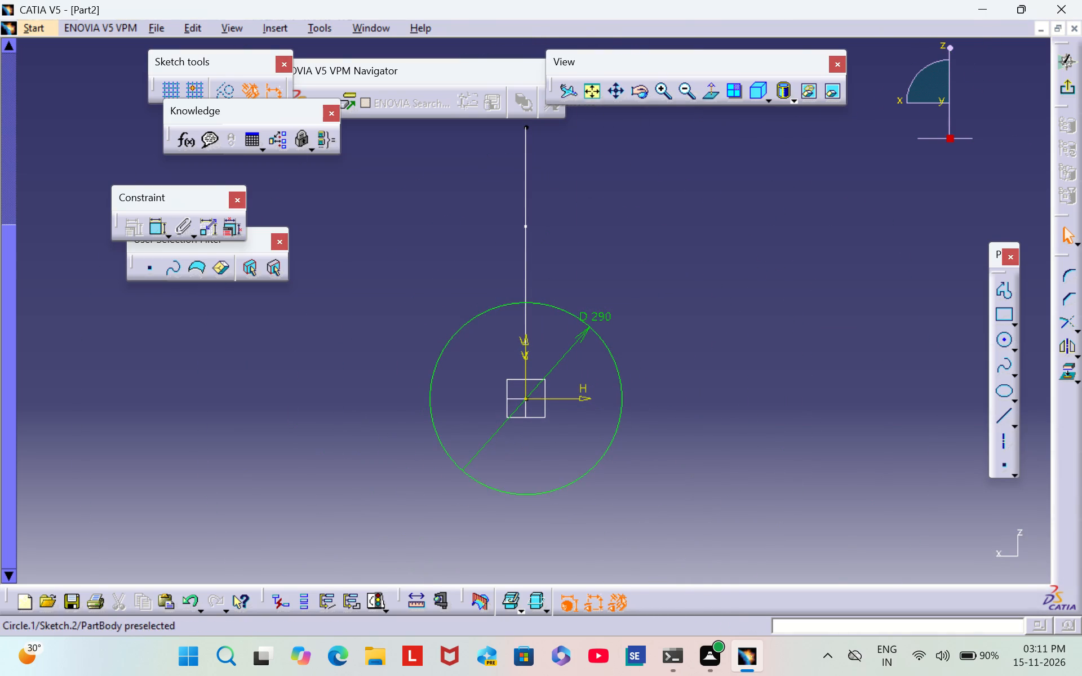
pyautogui.moveTo(596, 315); pyautogui.dragTo(671, 294)
pyautogui.moveTo(644, 261); pyautogui.dragTo(700, 326)
pyautogui.click(852, 212)
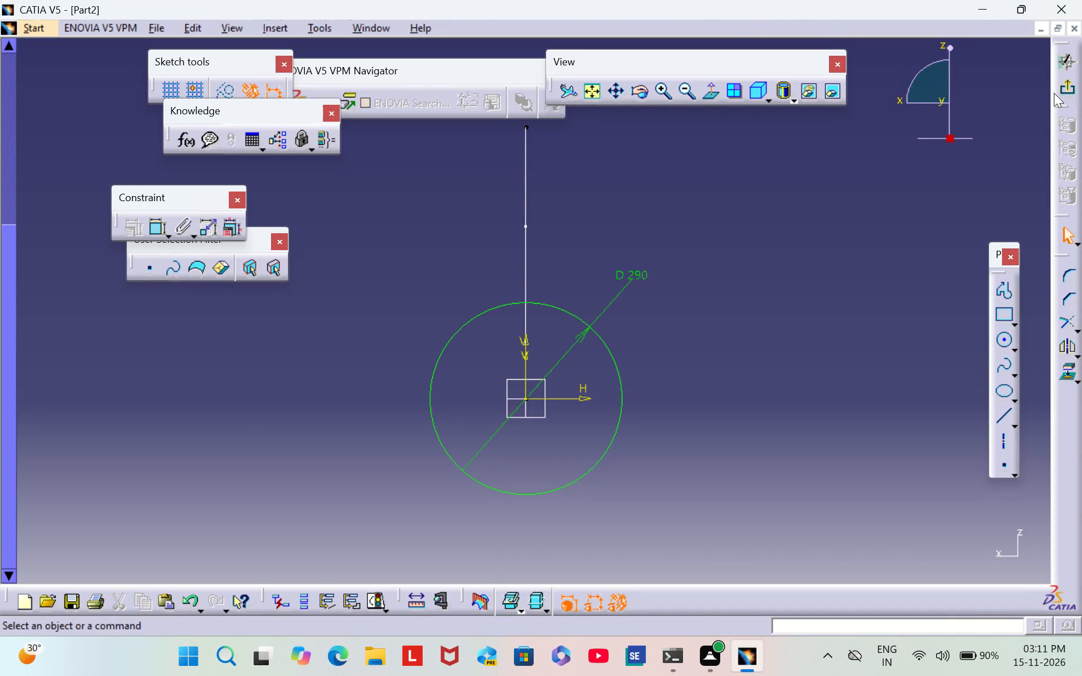
pyautogui.click(1076, 84)
# Create a rib sweeping the 290 mm circle along the curved path sketch, with profile control set to Keep angle.
pyautogui.moveTo(668, 362); pyautogui.dragTo(768, 389, button='middle')
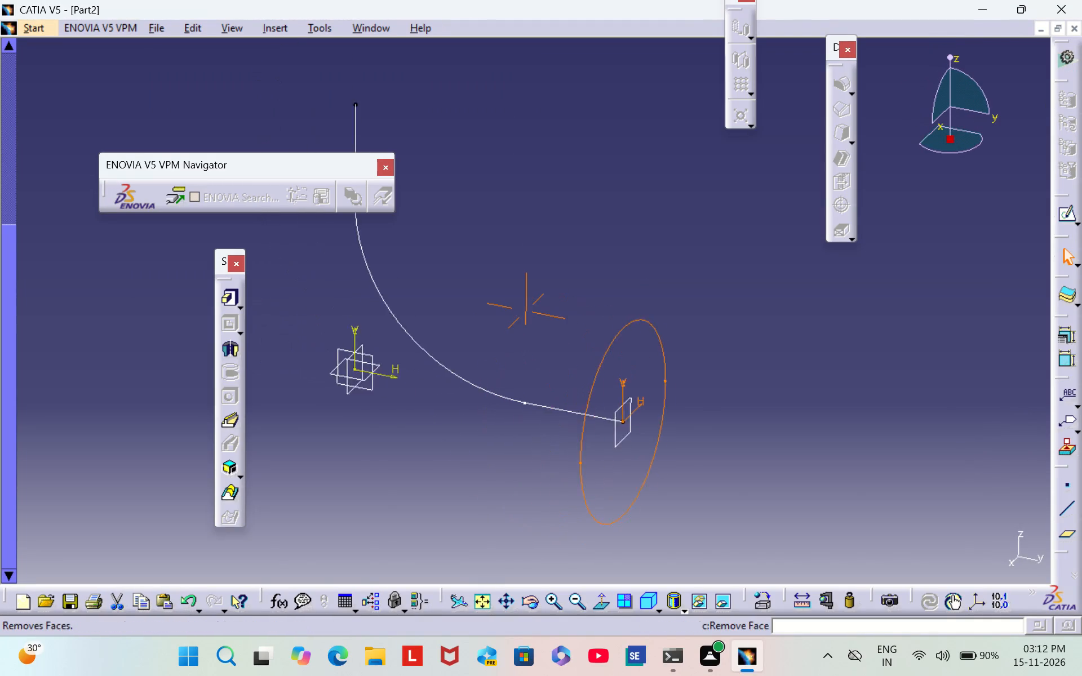
pyautogui.moveTo(768, 389); pyautogui.dragTo(802, 410, button='middle')
pyautogui.click(225, 420)
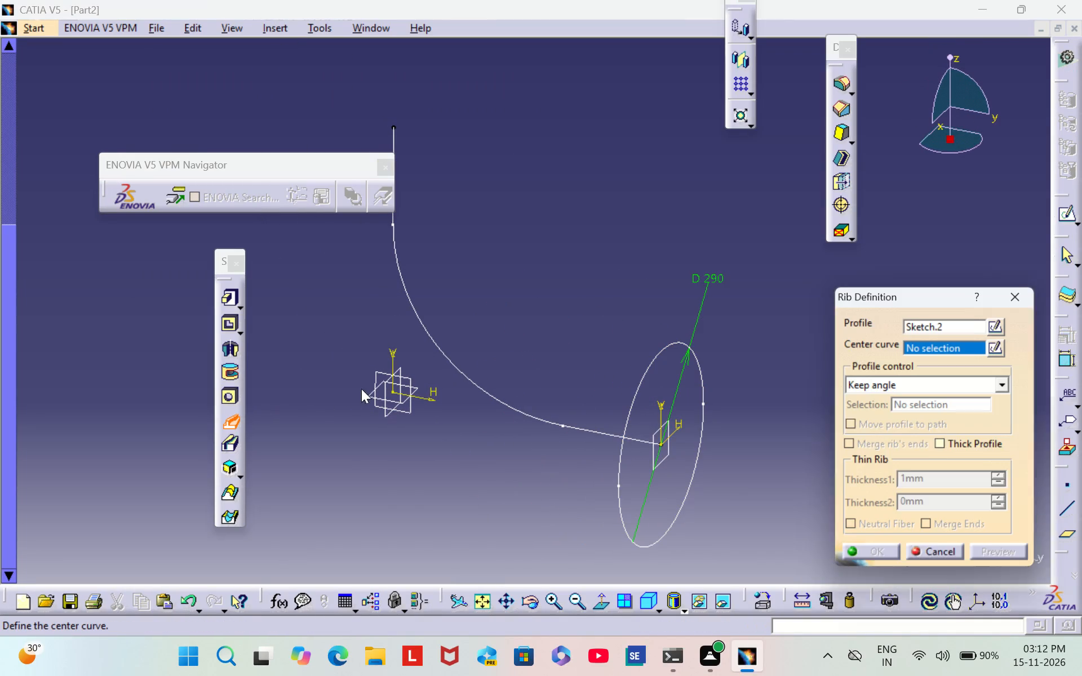
pyautogui.click(436, 340)
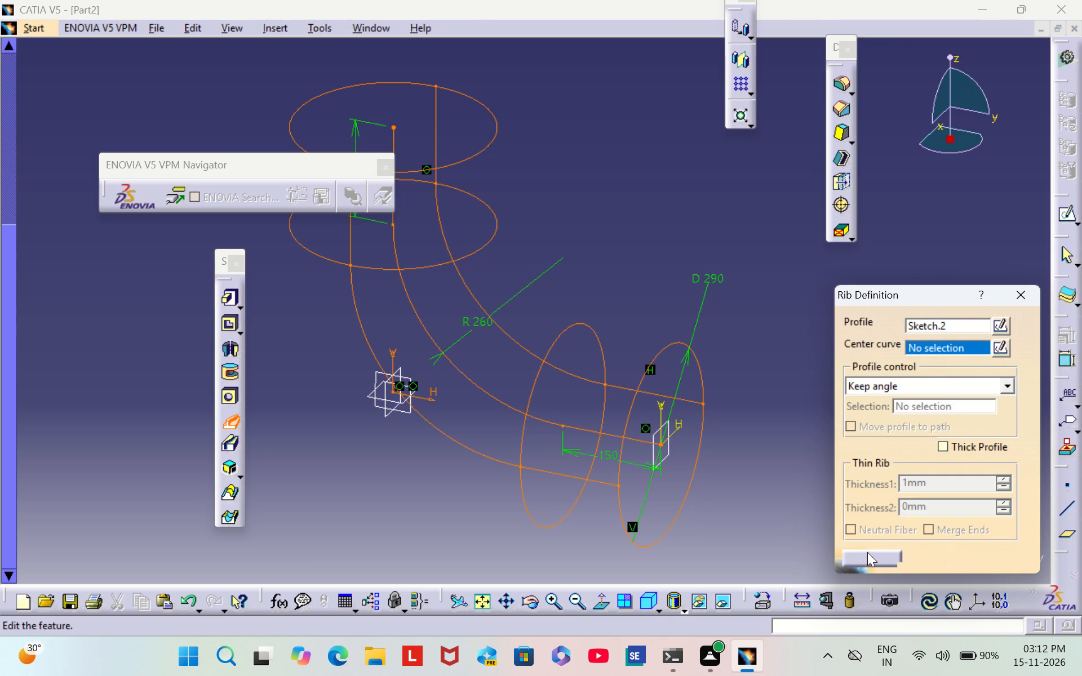
pyautogui.click(871, 552)
pyautogui.click(808, 370)
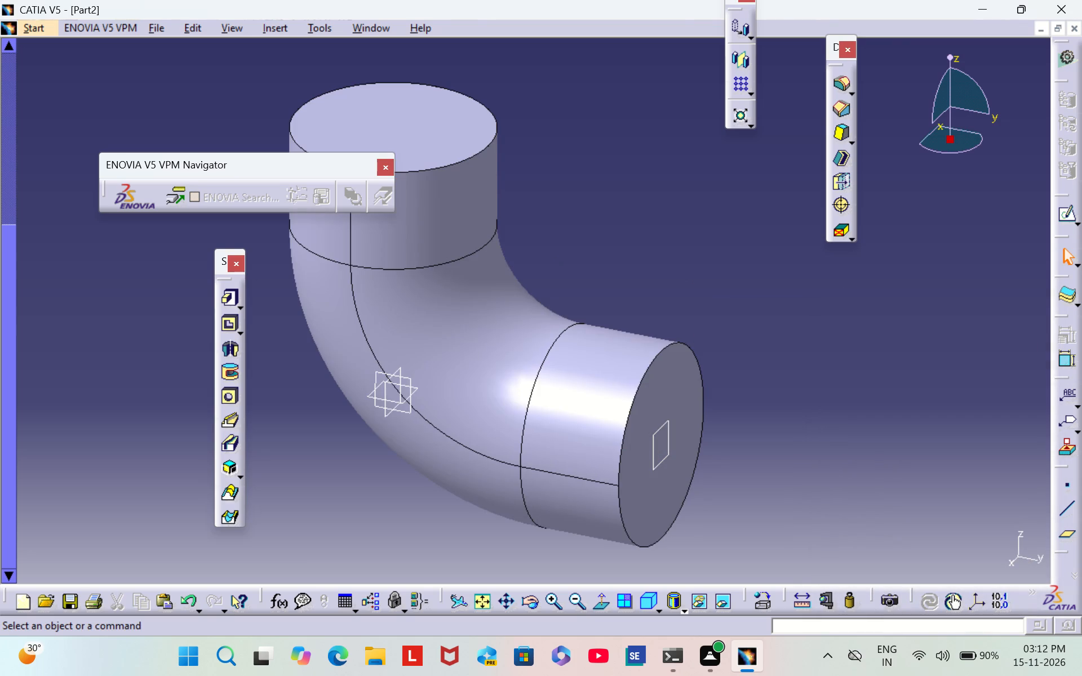
# Start a sketch on the elbow's horizontal-leg end face and draw an origin-centred circle about 184 mm in diameter.
pyautogui.click(666, 483)
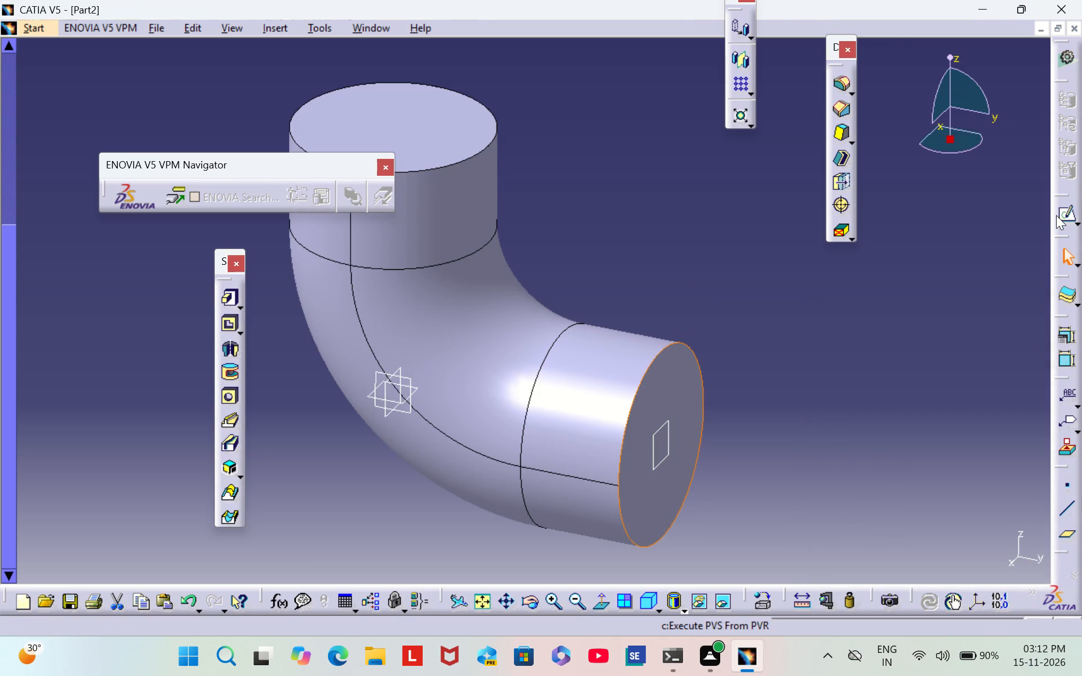
pyautogui.click(1059, 215)
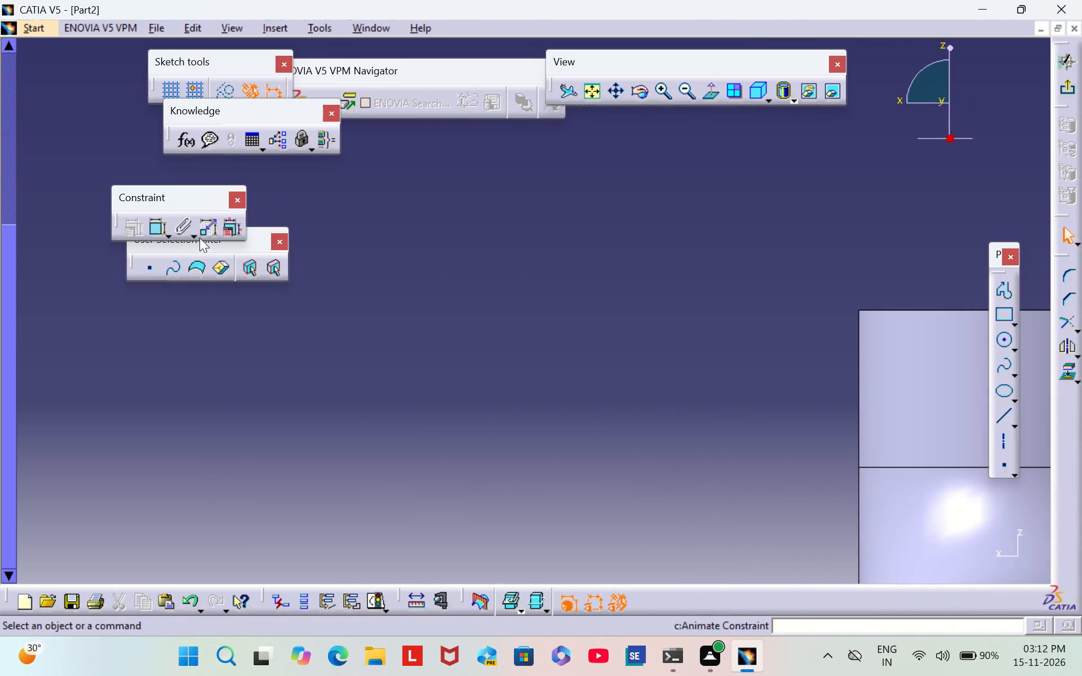
pyautogui.click(591, 88)
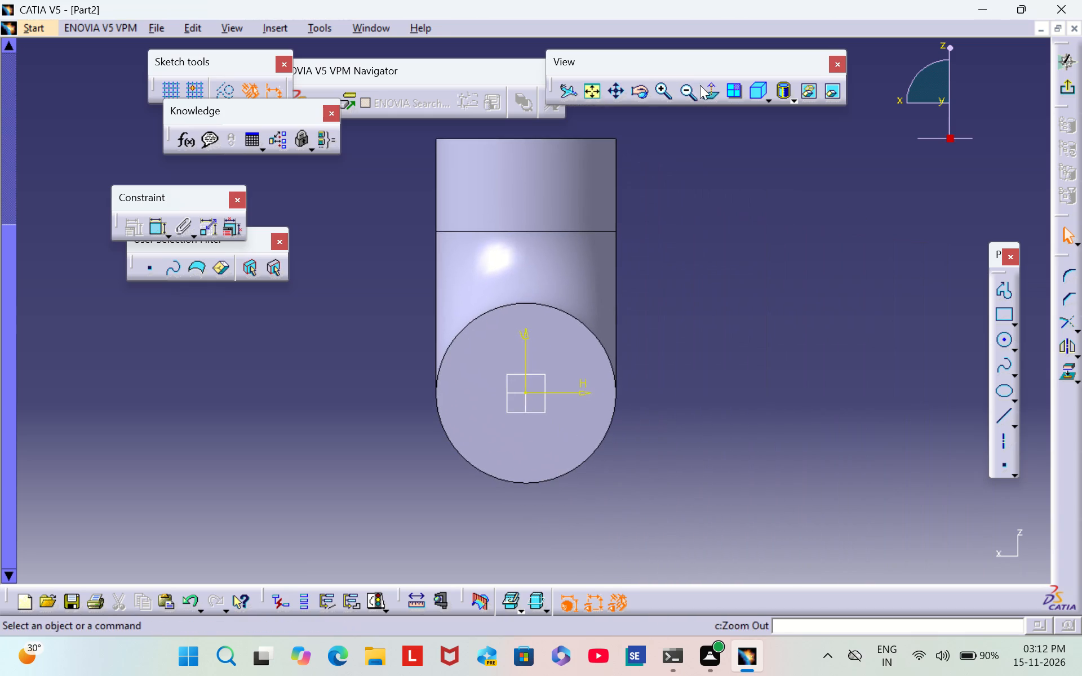
pyautogui.click(662, 94)
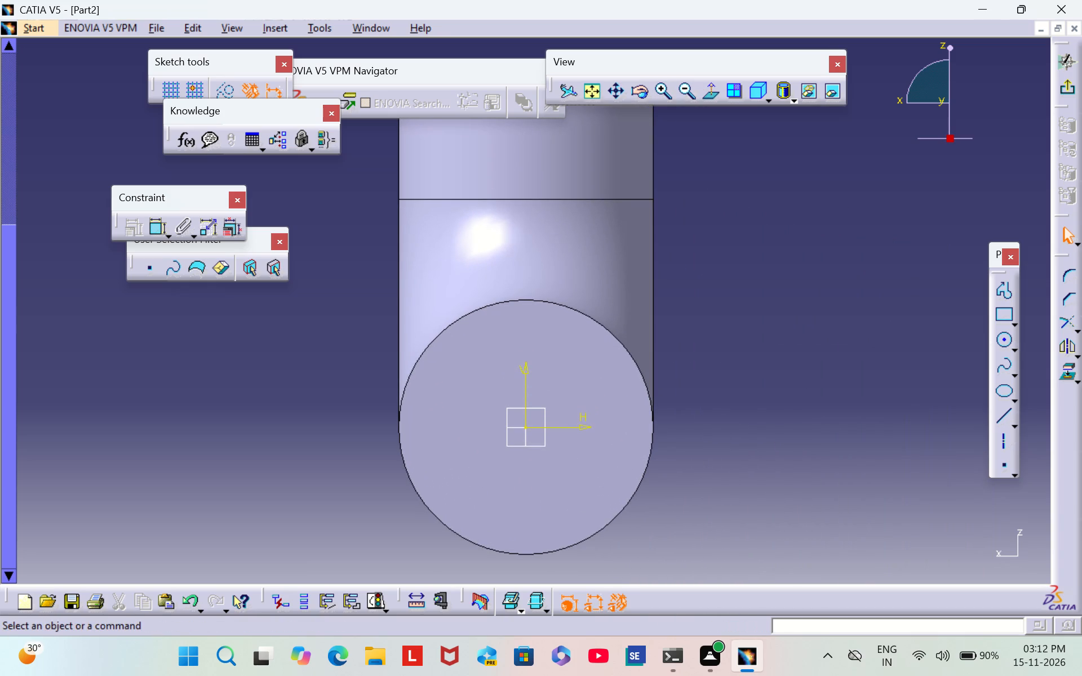
pyautogui.click(1008, 341)
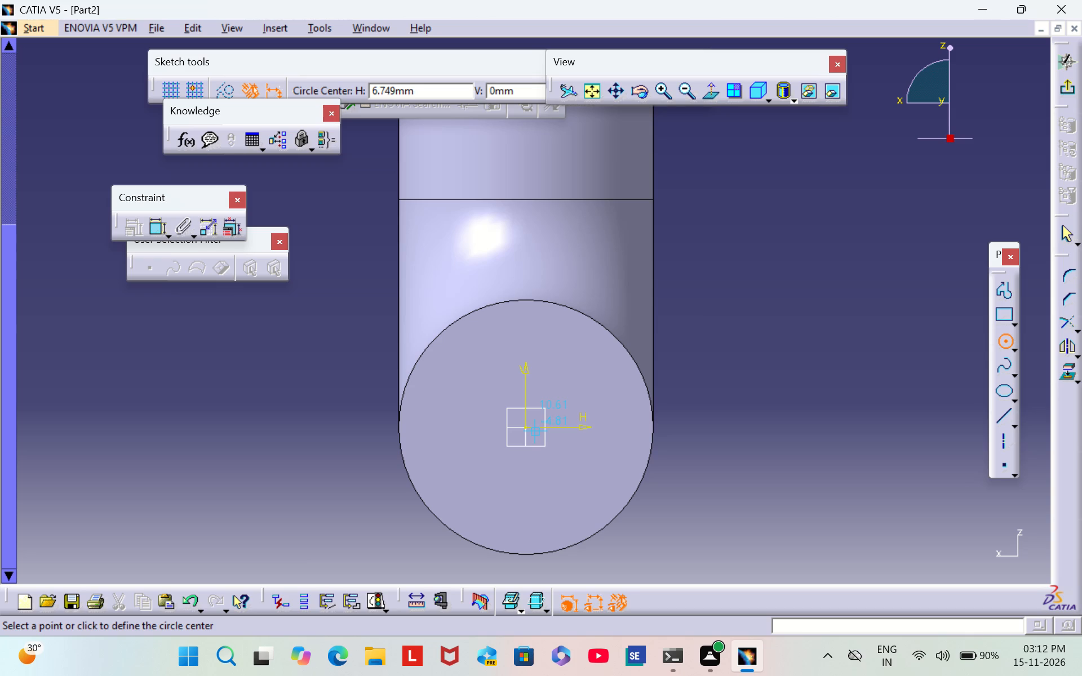
pyautogui.click(527, 426)
pyautogui.click(607, 419)
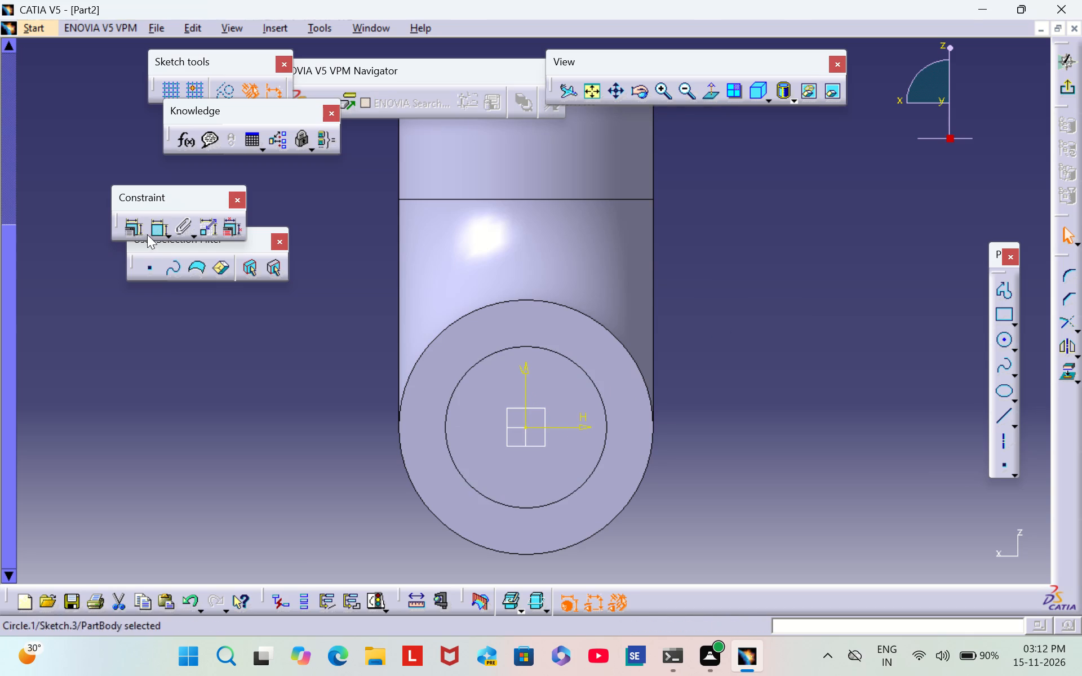
# Dimension the inner circle's diameter as 210 mm, place the dimension just outside the end face and exit the sketch.
pyautogui.click(162, 232)
pyautogui.click(790, 318)
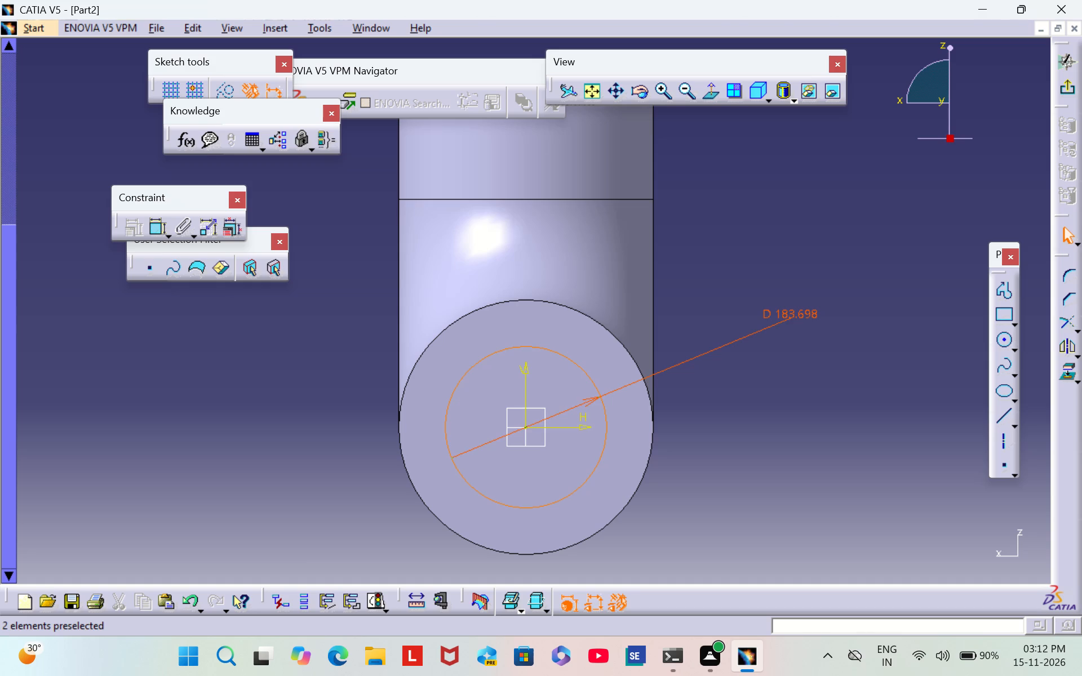
pyautogui.doubleClick(783, 315)
pyautogui.press('BackSpace')
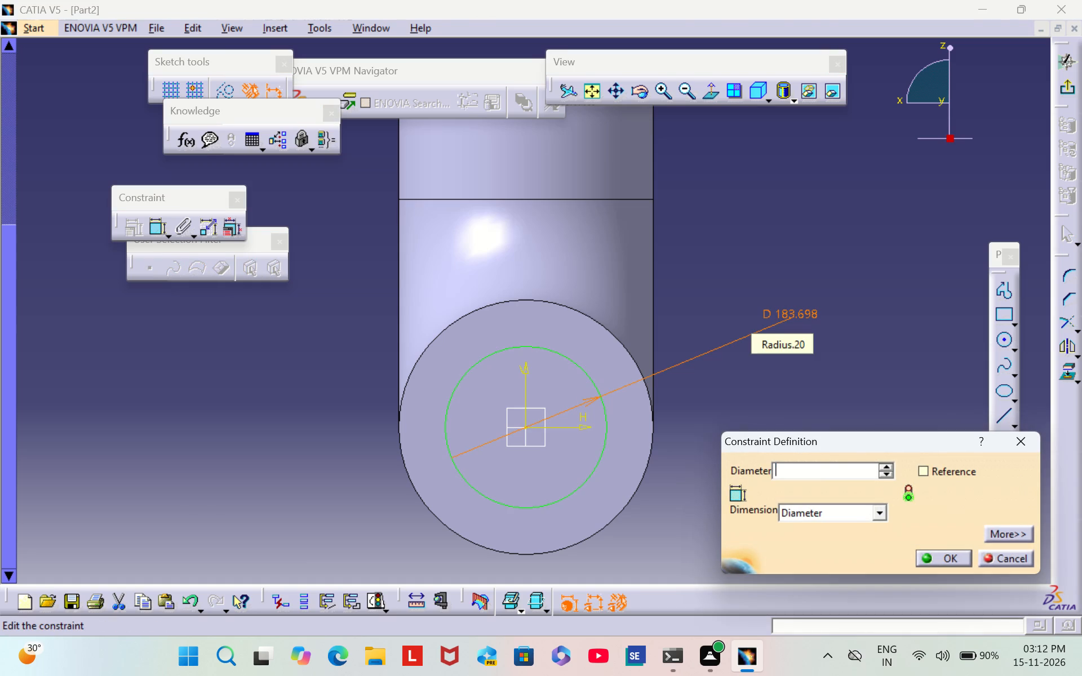
pyautogui.write('210')
pyautogui.press('Return')
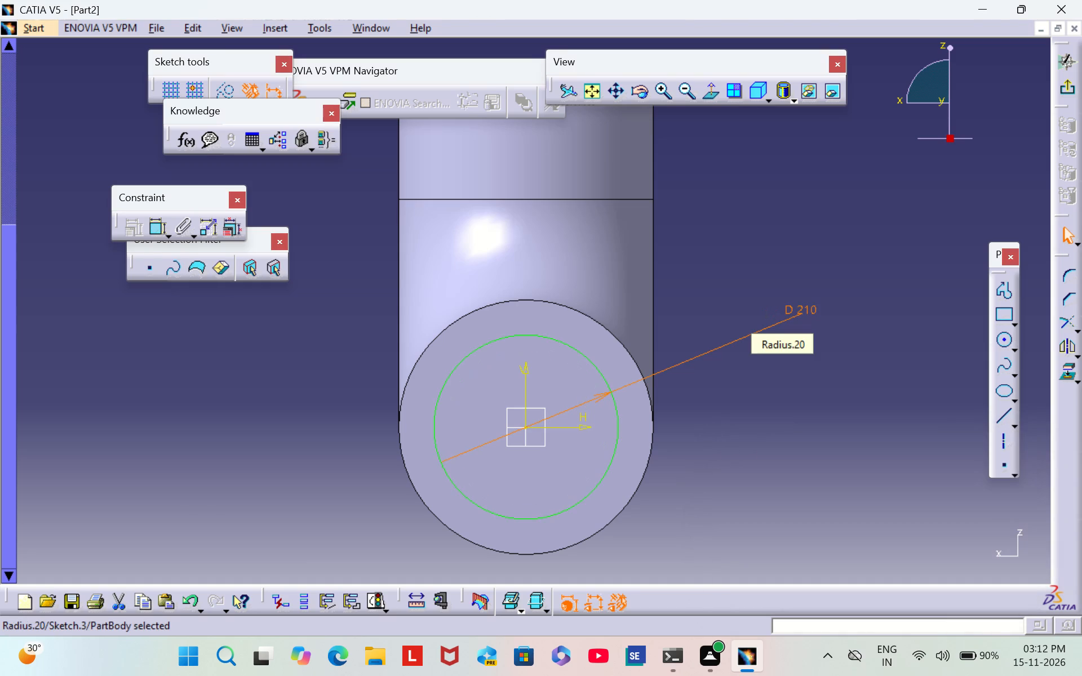
pyautogui.click(887, 255)
pyautogui.moveTo(800, 309); pyautogui.dragTo(733, 343)
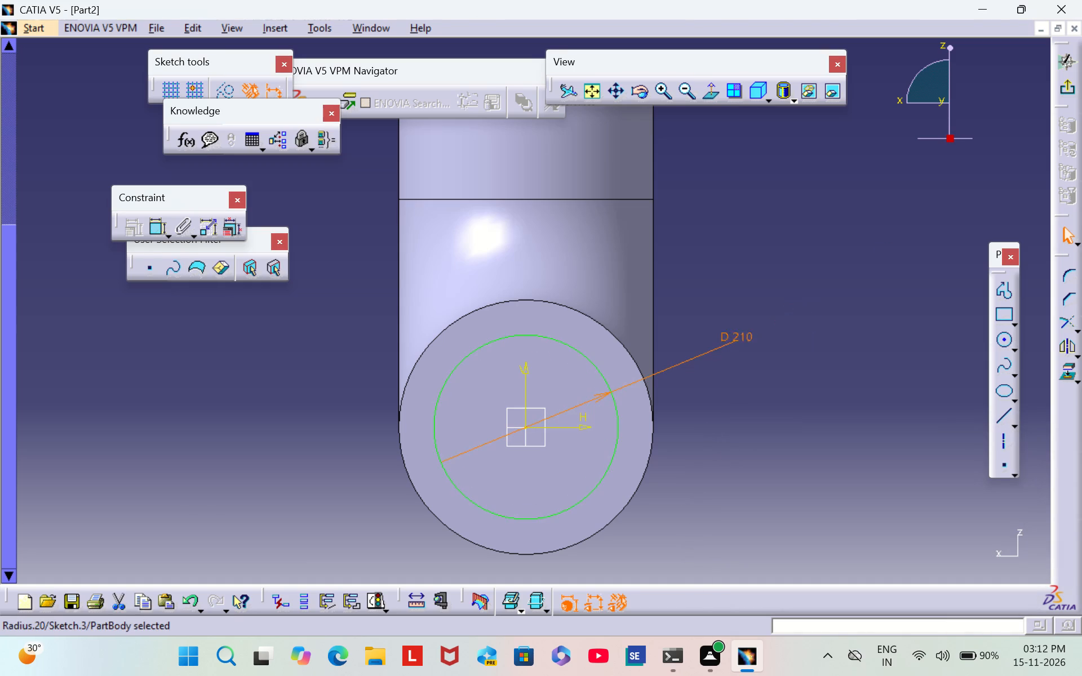
pyautogui.moveTo(733, 343); pyautogui.dragTo(731, 343)
pyautogui.click(803, 303)
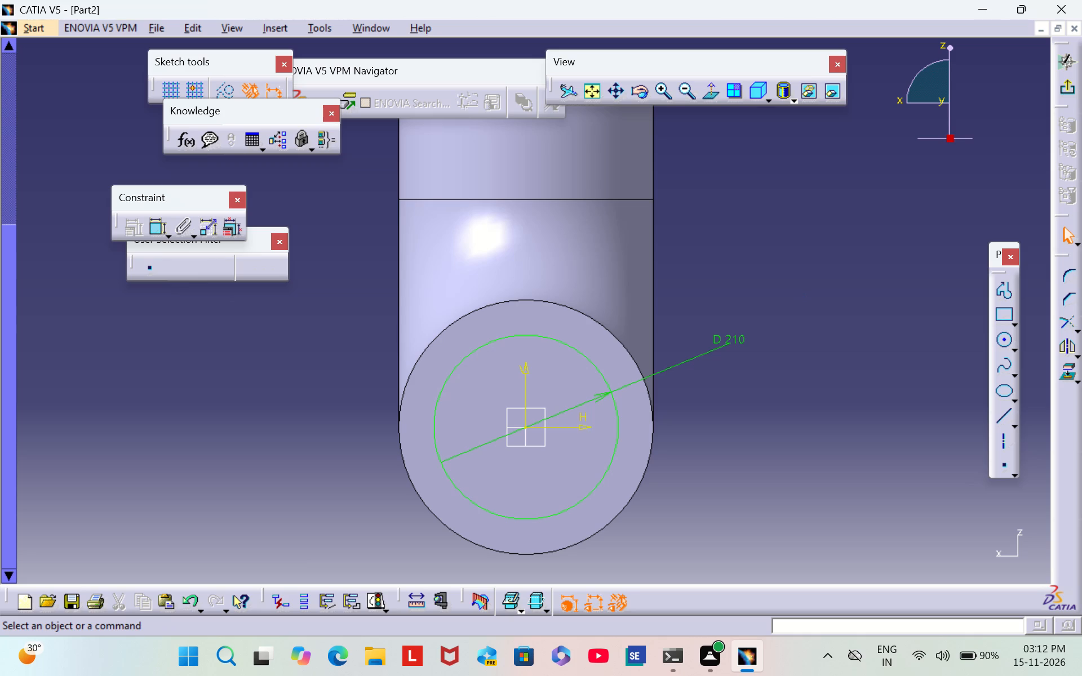
pyautogui.click(1071, 91)
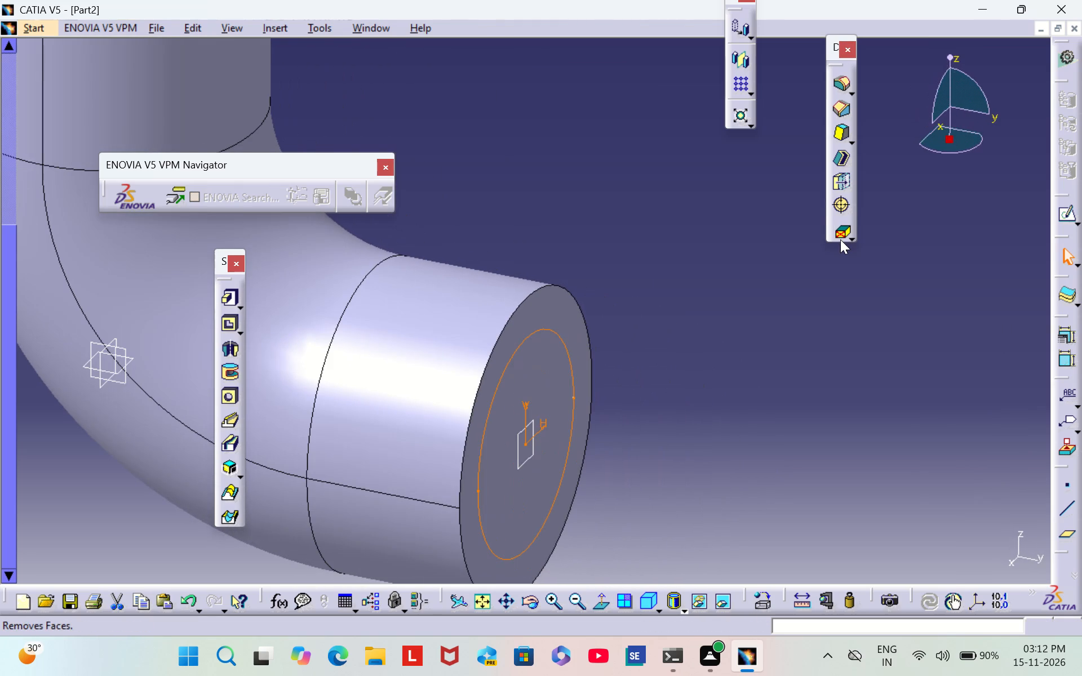
# Create a slot sweeping the 210 mm circle along the 260 mm radius path sketch, with profile control set to Keep angle.
pyautogui.click(230, 444)
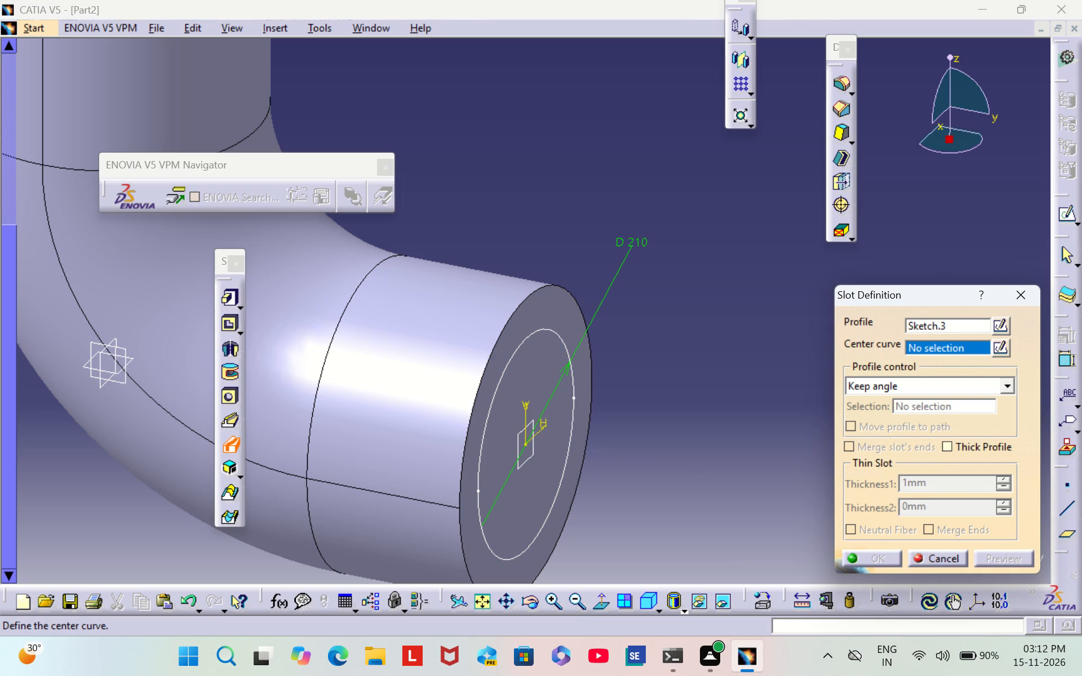
pyautogui.moveTo(451, 289); pyautogui.dragTo(805, 376, button='middle')
pyautogui.scroll(4, 57, 223)
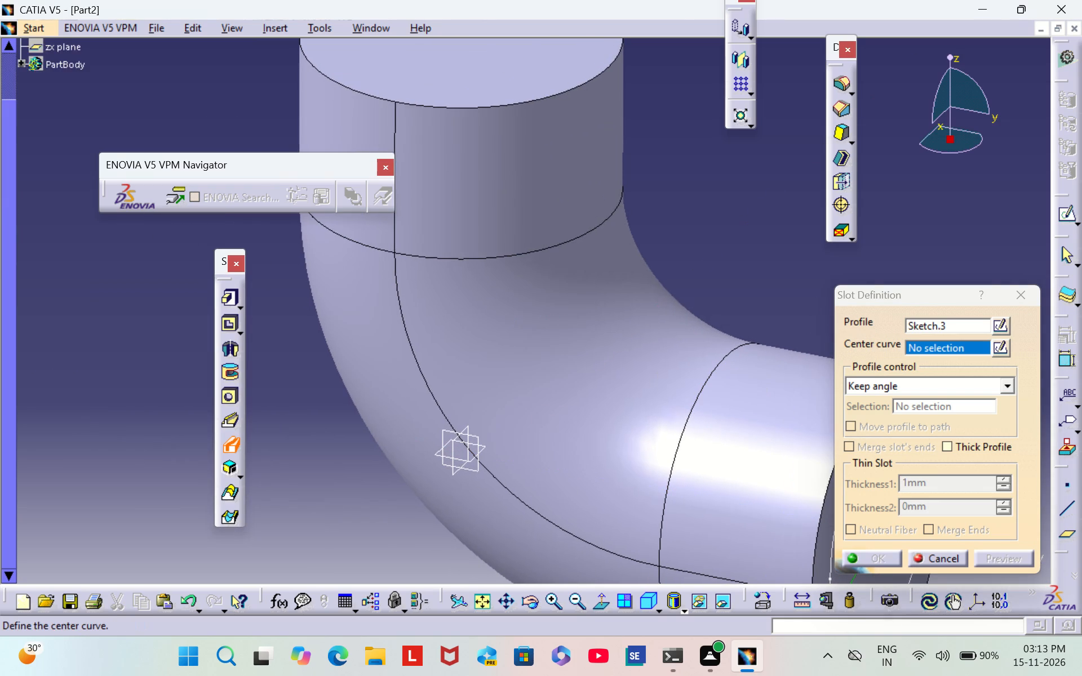
pyautogui.scroll(2, 57, 222)
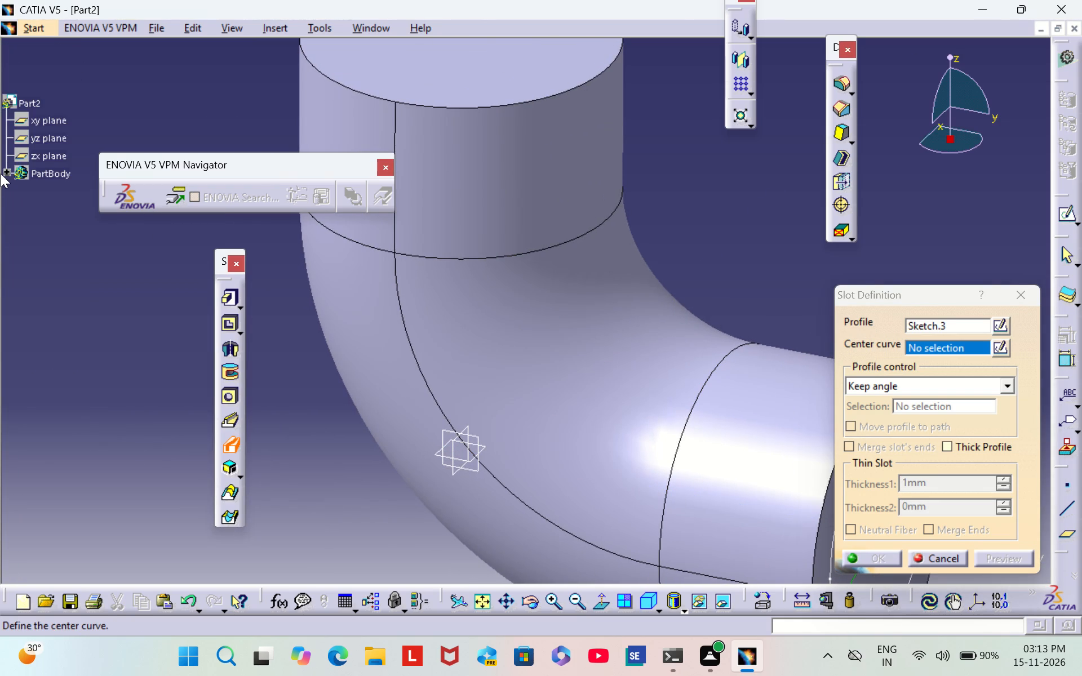
pyautogui.scroll(-2, 50, 145)
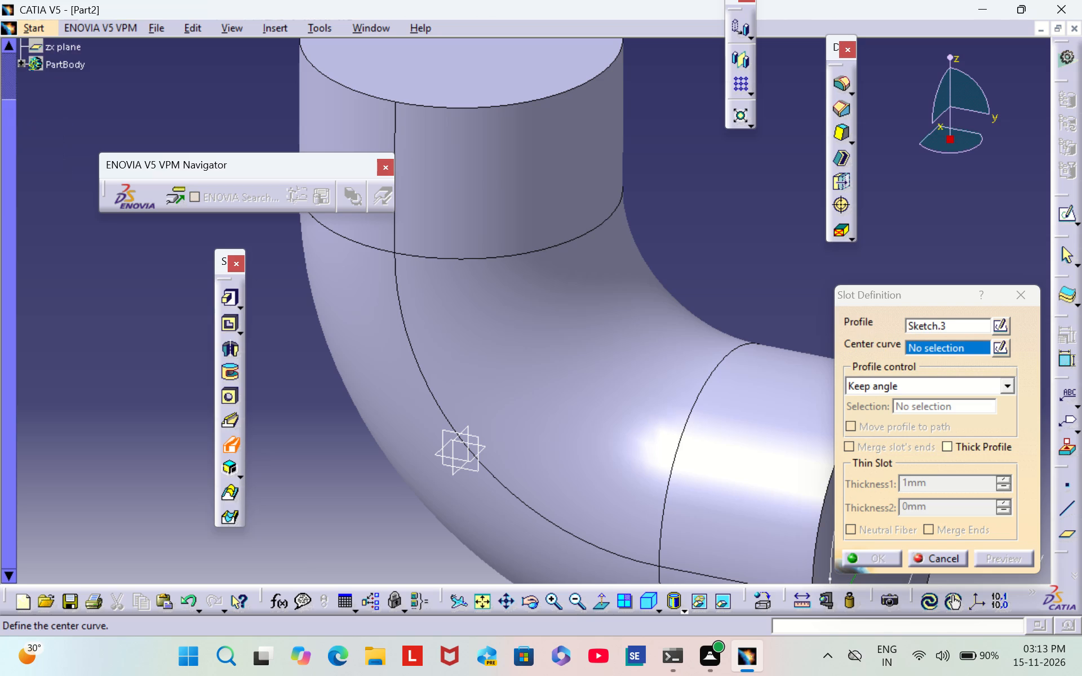
pyautogui.scroll(1, 50, 145)
pyautogui.click(22, 118)
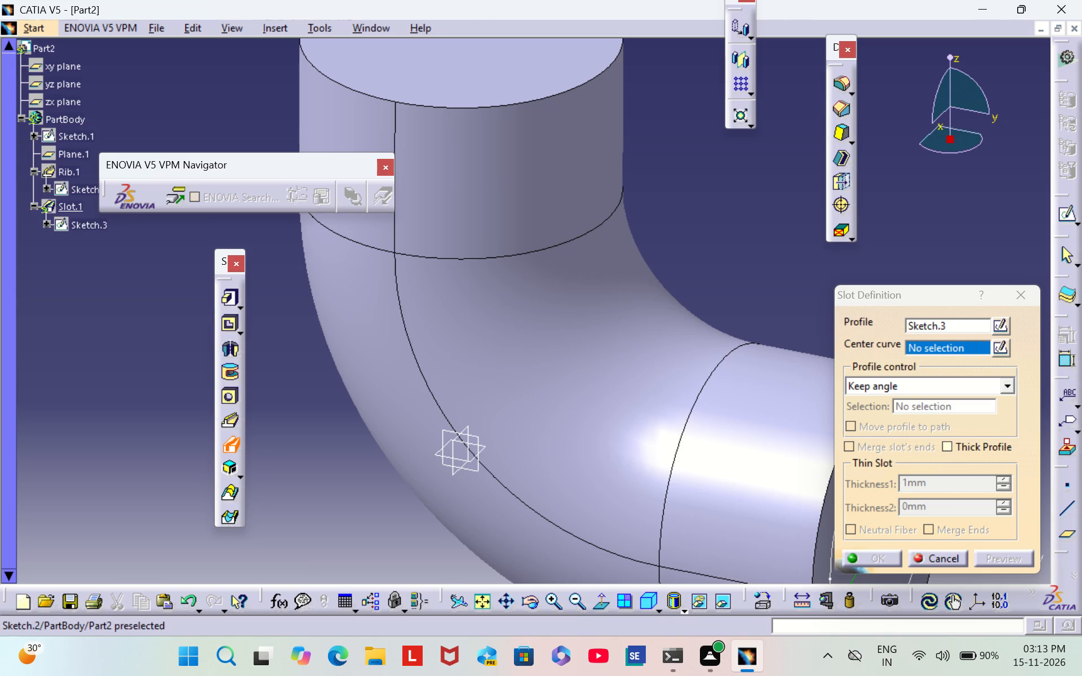
pyautogui.click(79, 136)
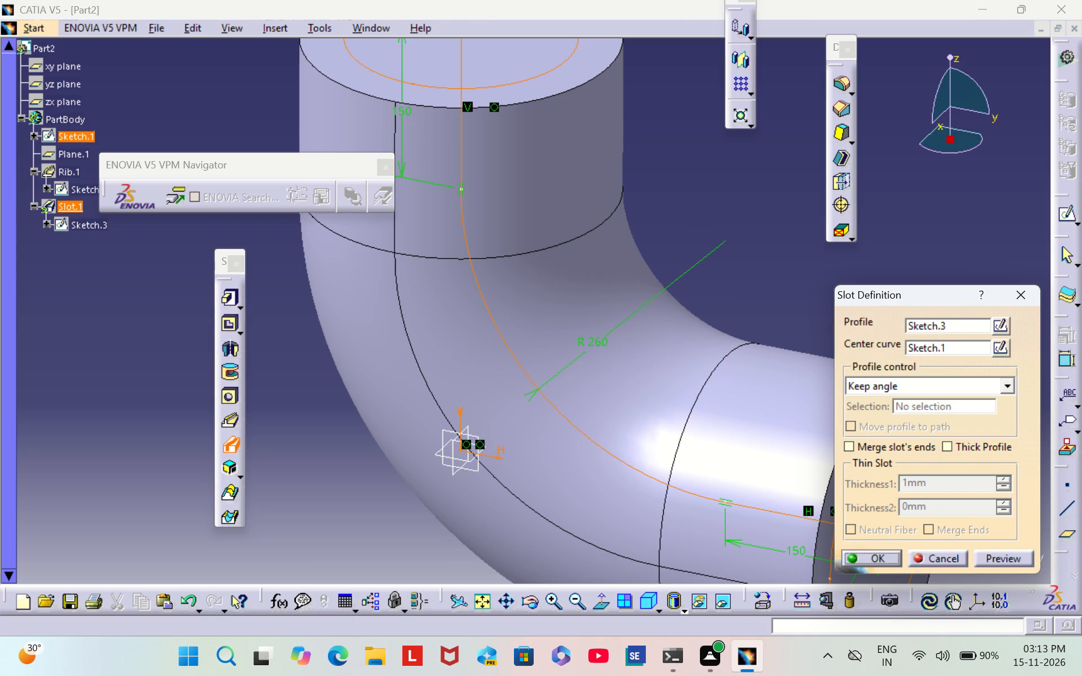
pyautogui.click(500, 333)
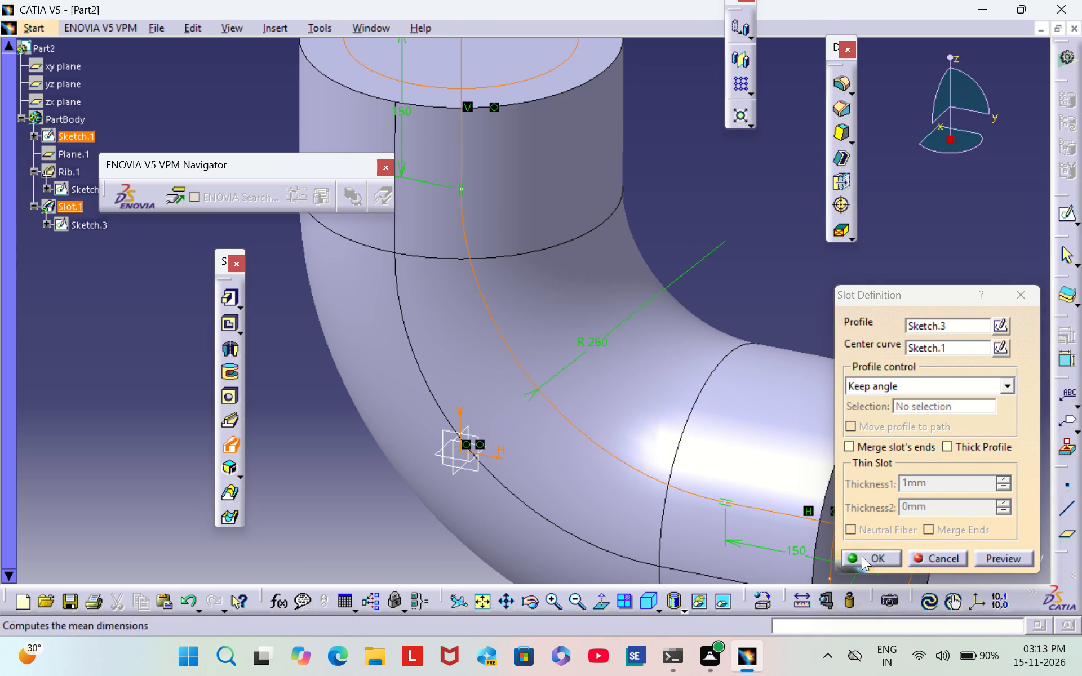
pyautogui.click(867, 554)
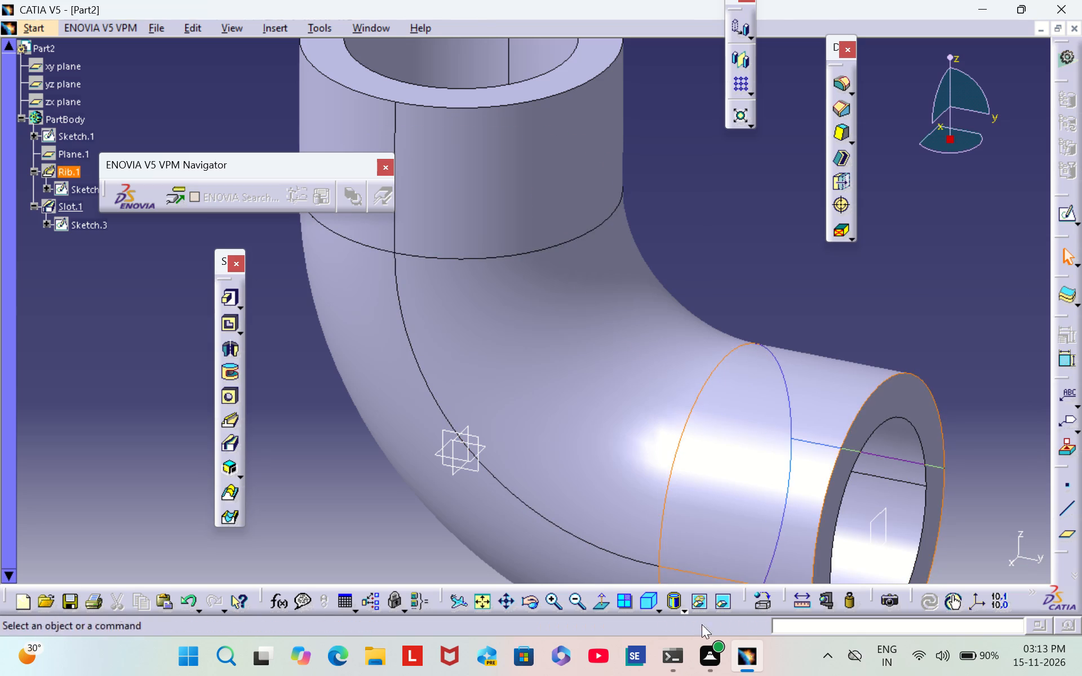
# Start a sketch on the elbow's horizontal-leg end face and draw an origin-centred rectangle about 379 mm wide and 349 mm high.
pyautogui.tripleClick(573, 601)
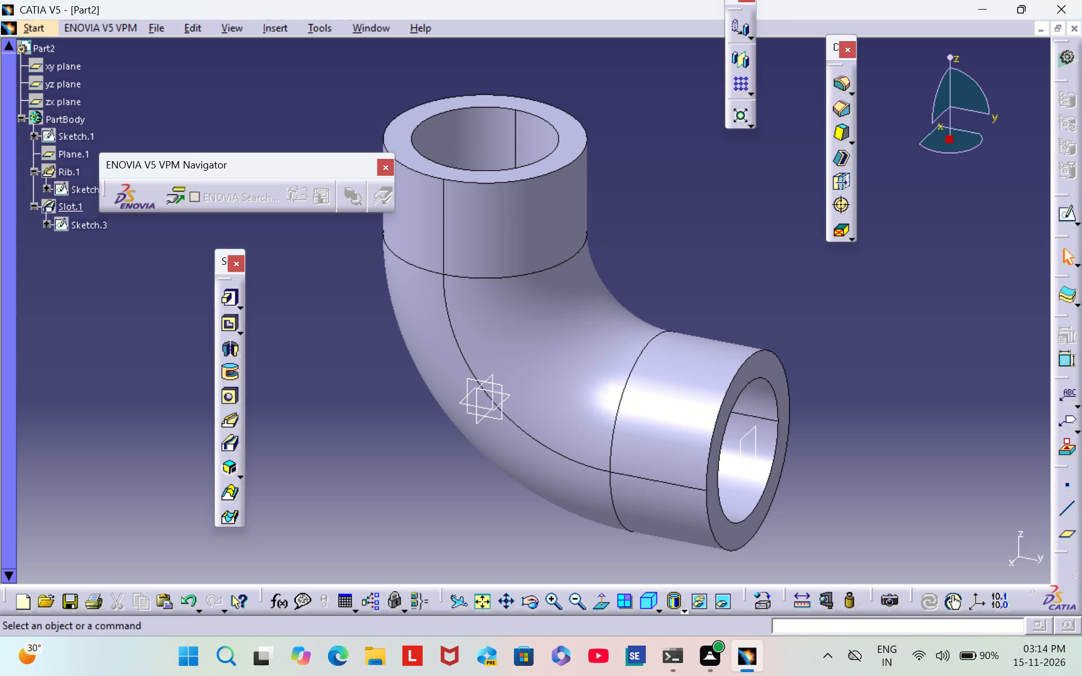
pyautogui.click(770, 372)
pyautogui.click(1062, 215)
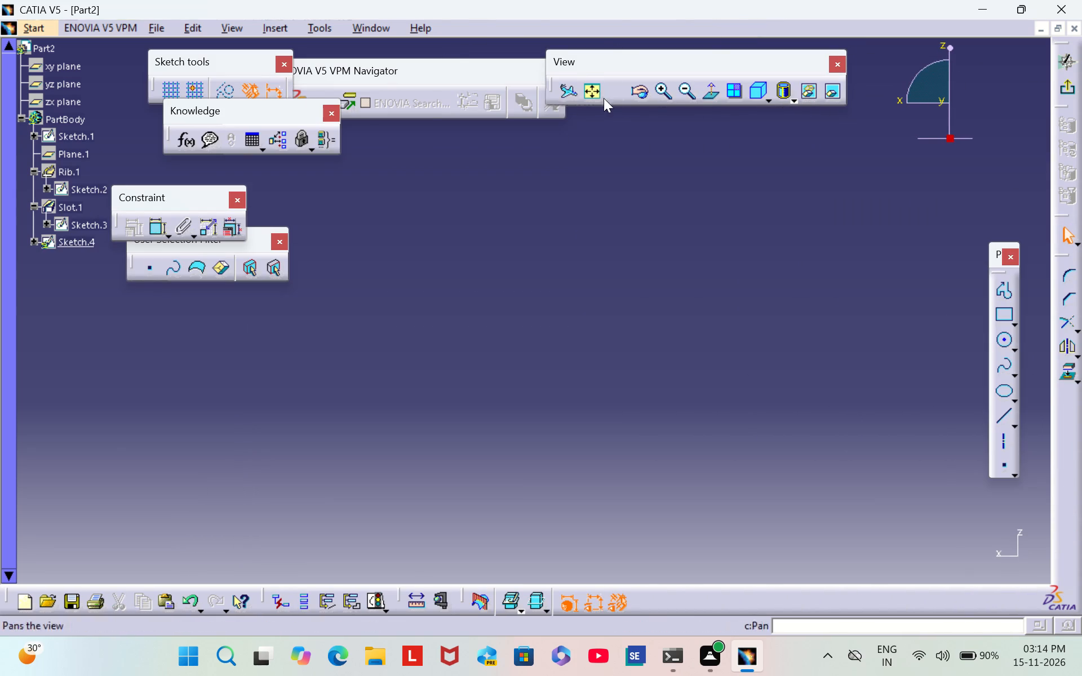
pyautogui.click(596, 96)
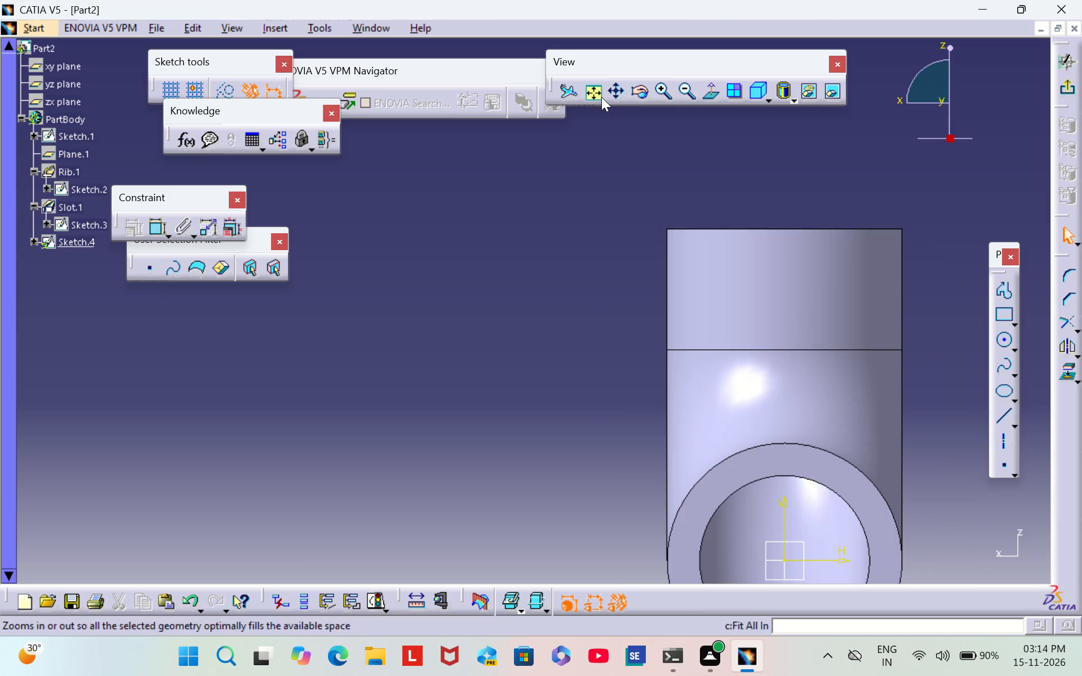
pyautogui.tripleClick(668, 90)
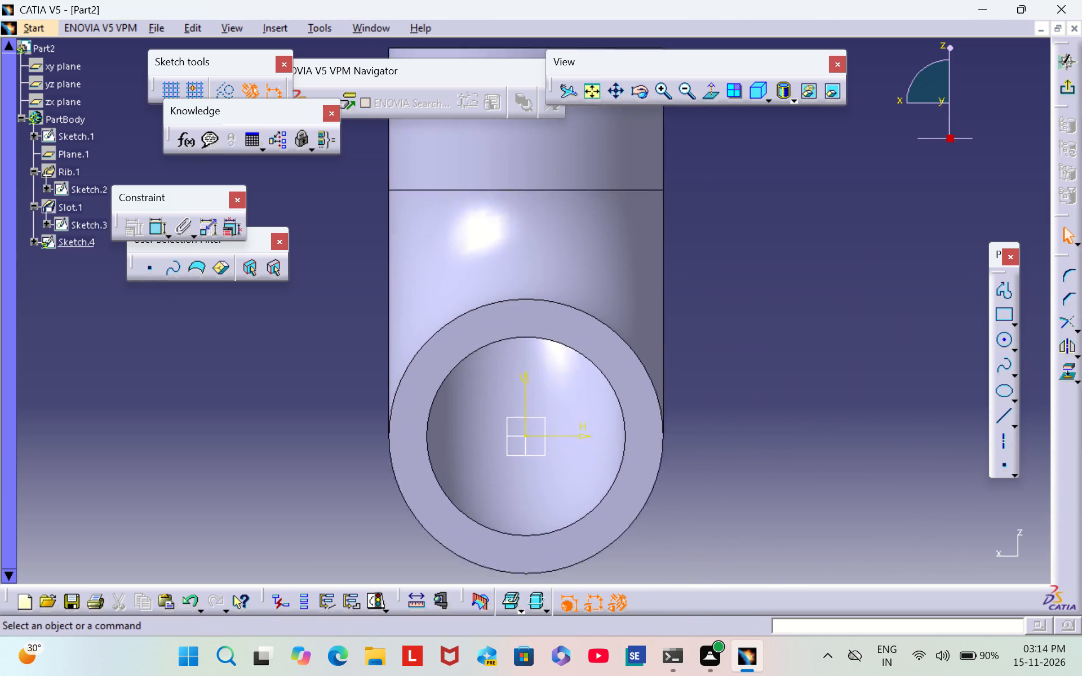
pyautogui.moveTo(611, 228); pyautogui.dragTo(703, 208, button='middle')
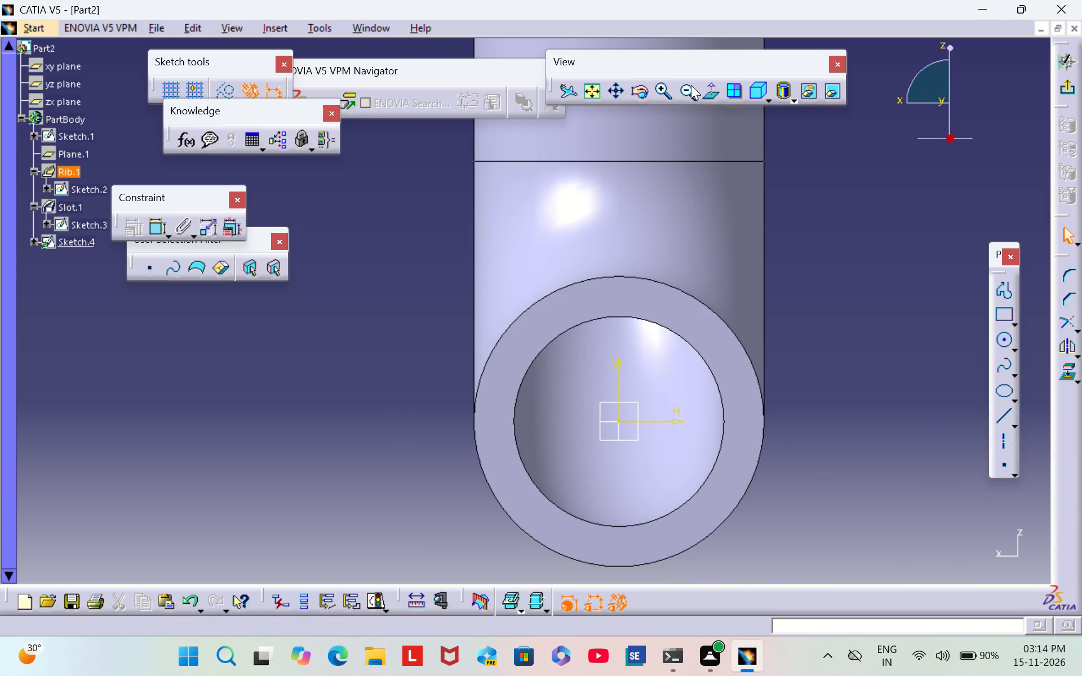
pyautogui.click(691, 88)
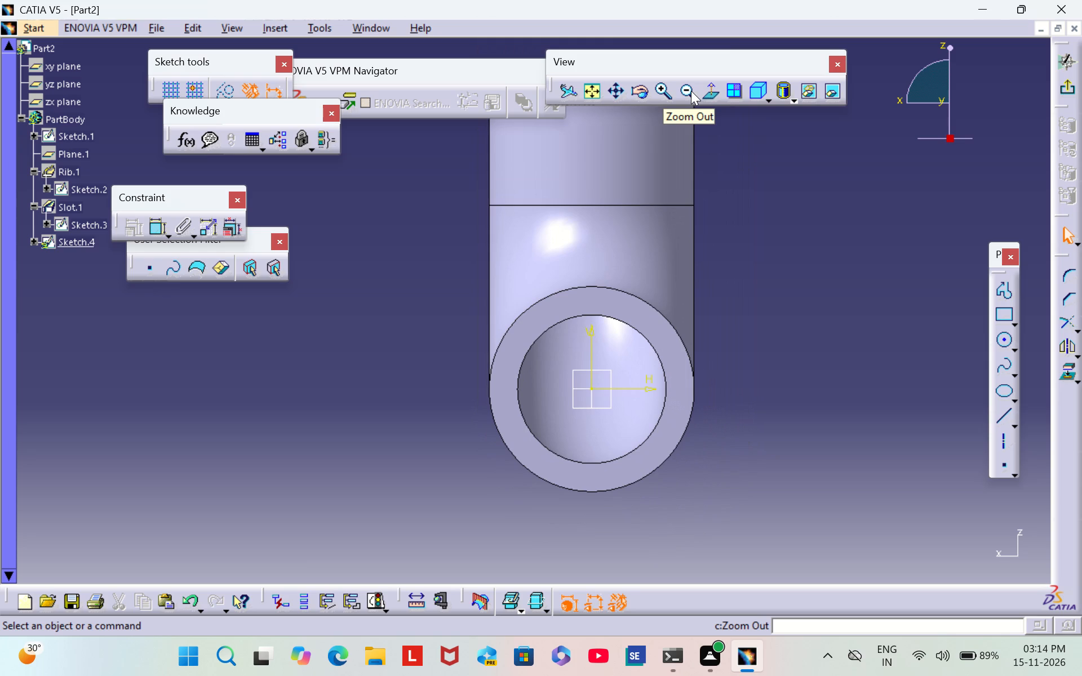
pyautogui.click(1017, 319)
pyautogui.click(1047, 341)
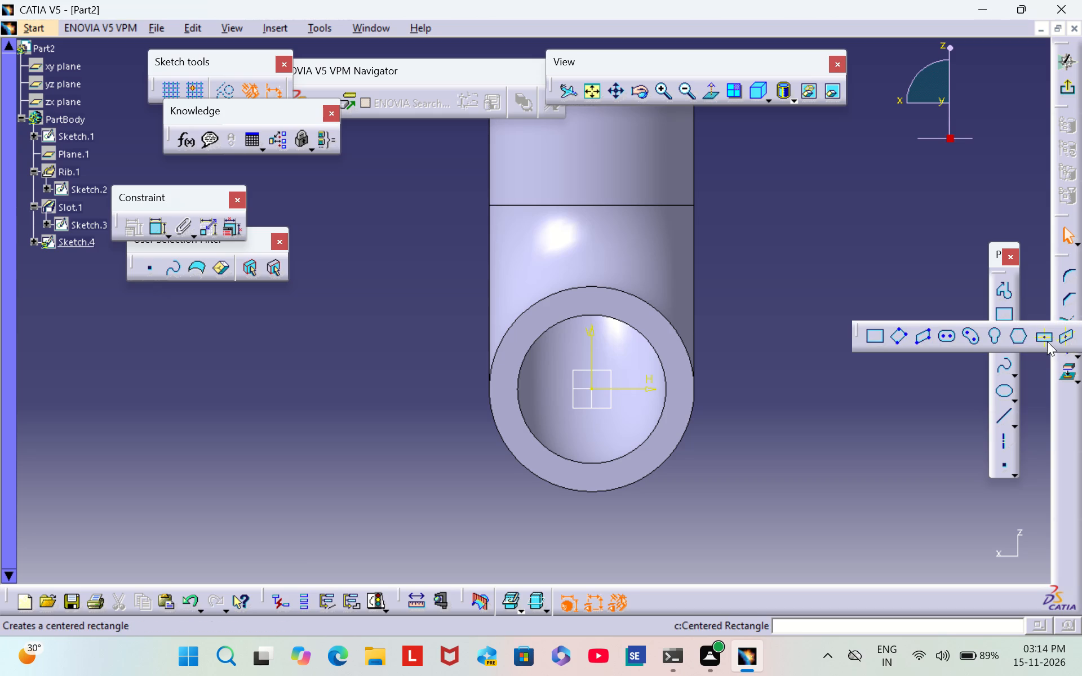
pyautogui.click(591, 388)
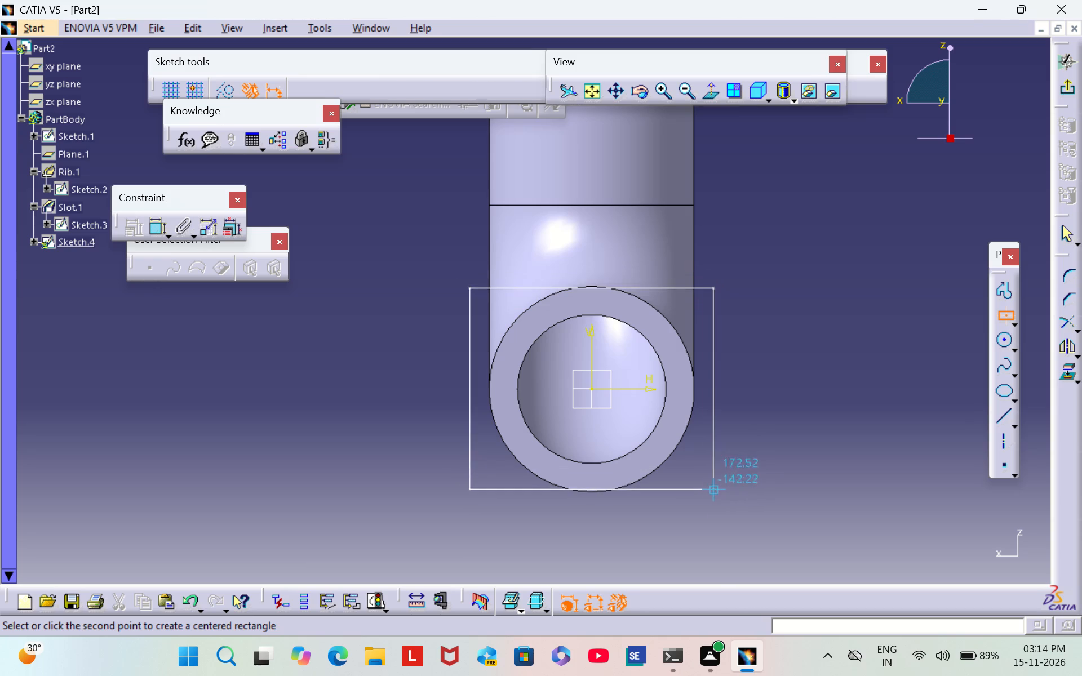
pyautogui.click(725, 513)
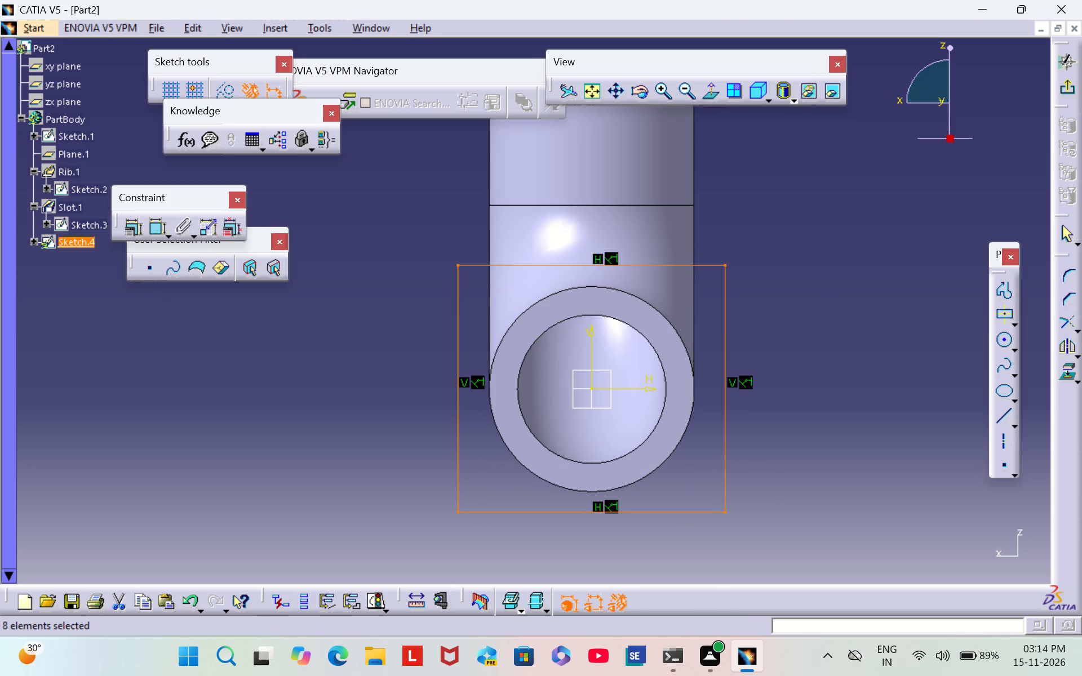
pyautogui.click(835, 444)
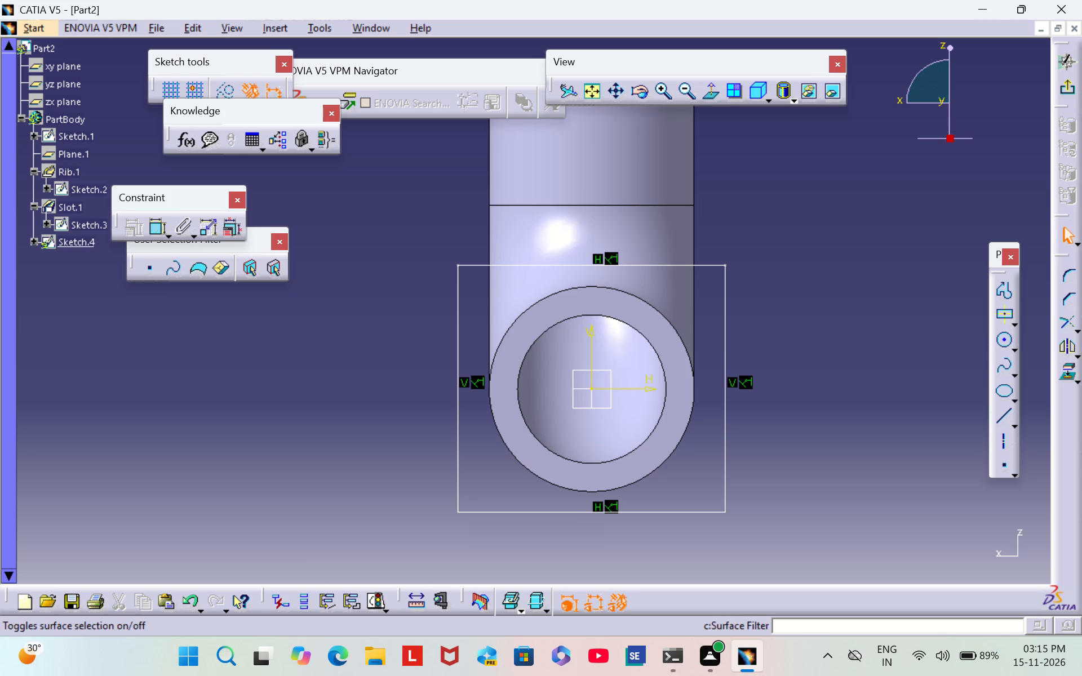
# Dimension the rectangle's height as 360 mm, placing the dimension beside the rectangle.
pyautogui.click(156, 233)
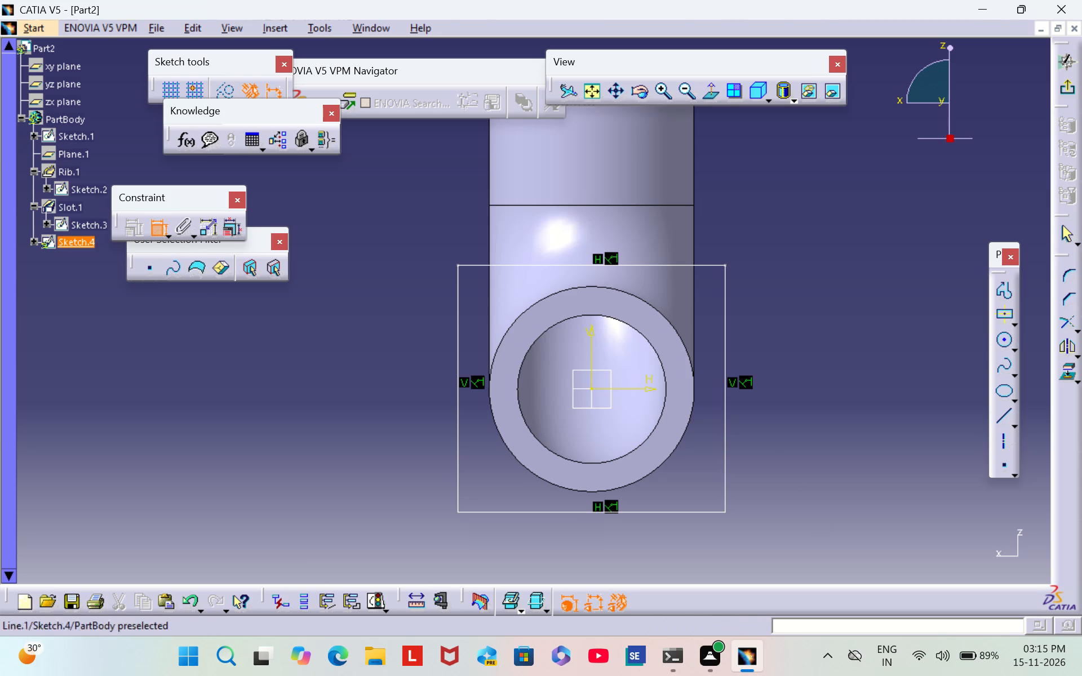
pyautogui.click(724, 453)
pyautogui.click(833, 407)
pyautogui.doubleClick(841, 406)
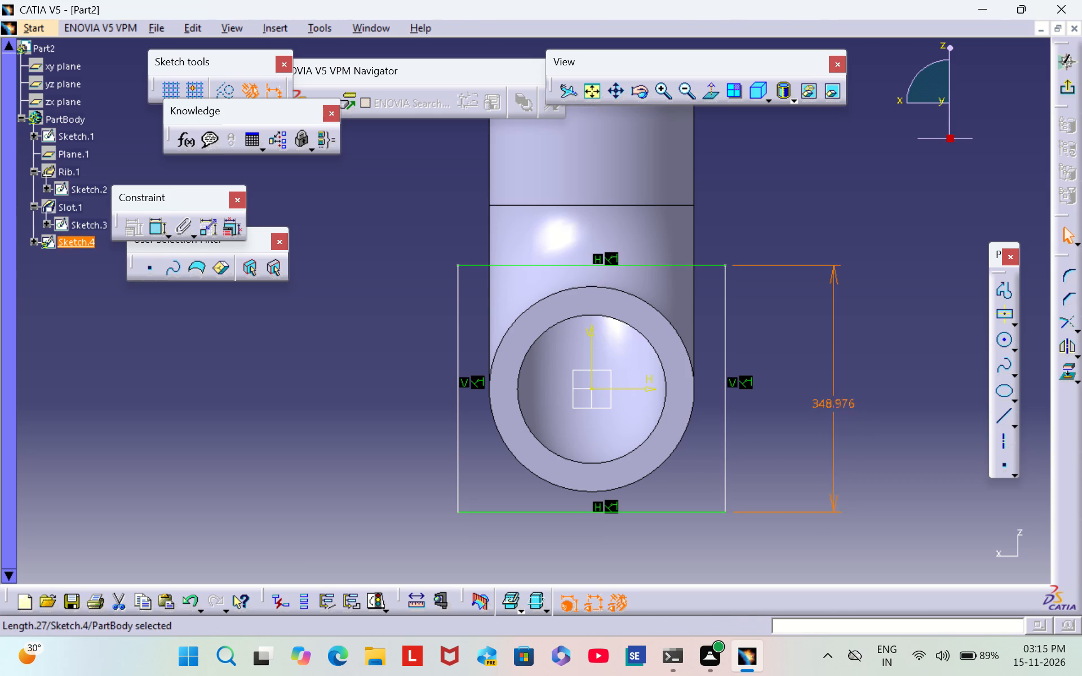
pyautogui.press('BackSpace')
pyautogui.write('360')
pyautogui.press('Return')
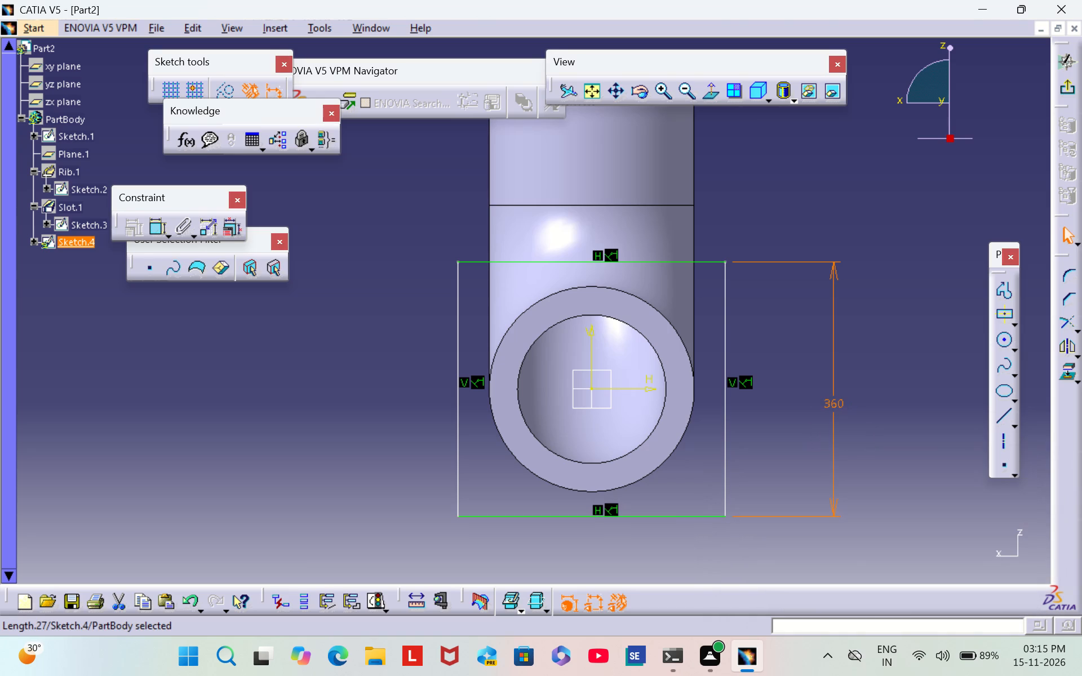
# Dimension the rectangle's width as 360 mm, place the dimension below the rectangle and exit the sketch.
pyautogui.click(158, 224)
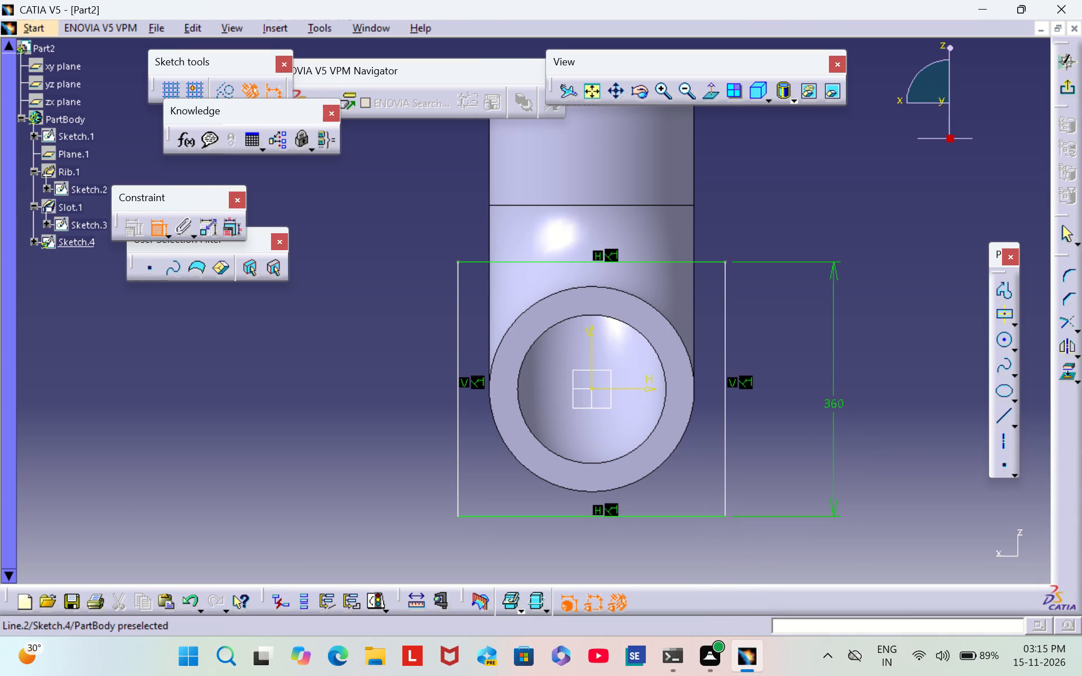
pyautogui.click(557, 515)
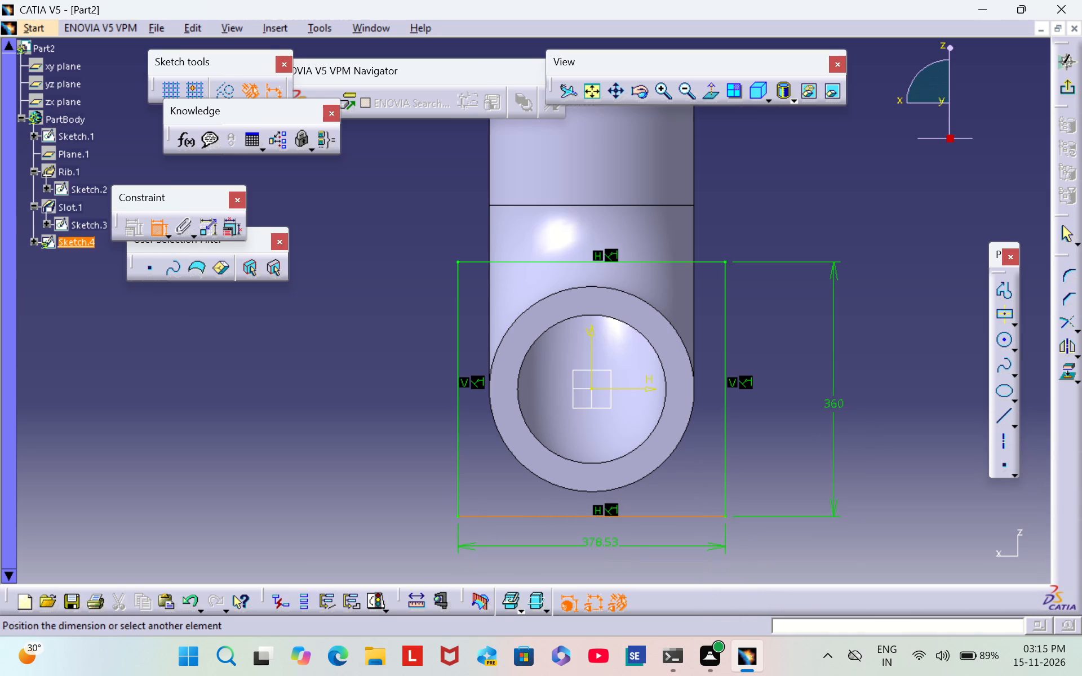
pyautogui.click(600, 546)
pyautogui.doubleClick(598, 547)
pyautogui.press('BackSpace')
pyautogui.write('360')
pyautogui.press('Return')
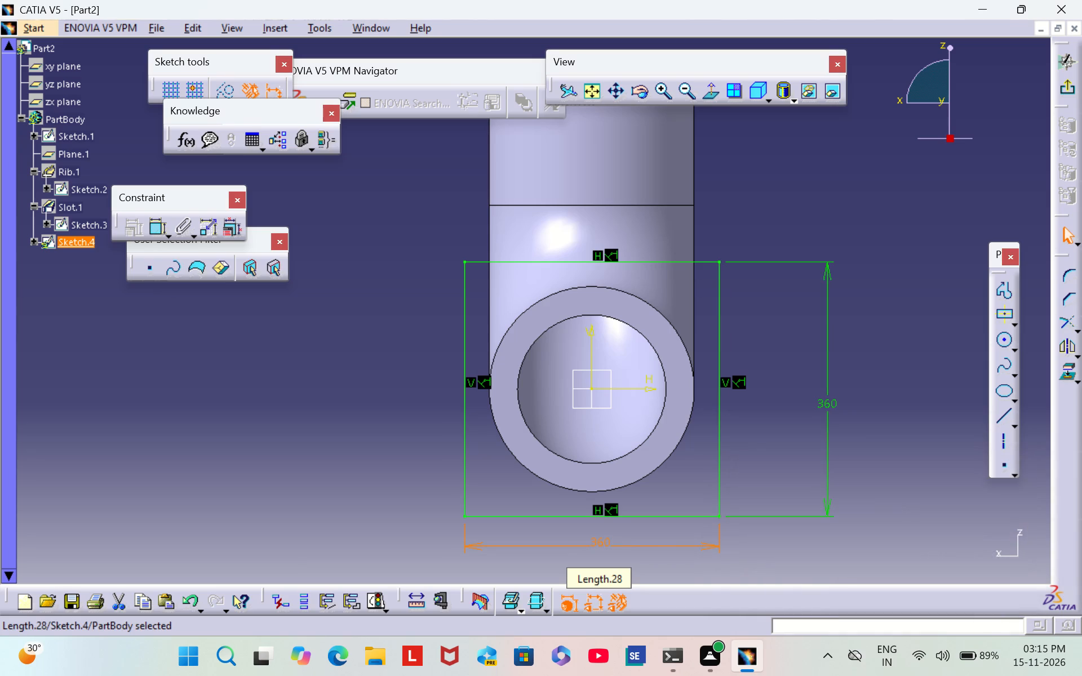
pyautogui.click(282, 435)
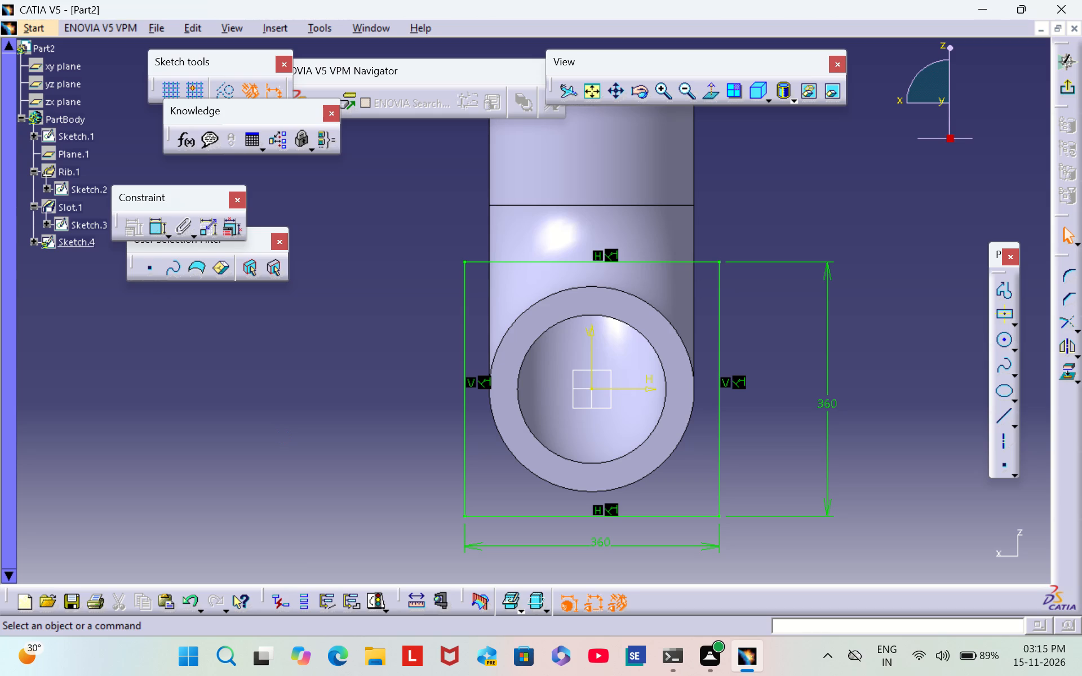
pyautogui.click(1072, 83)
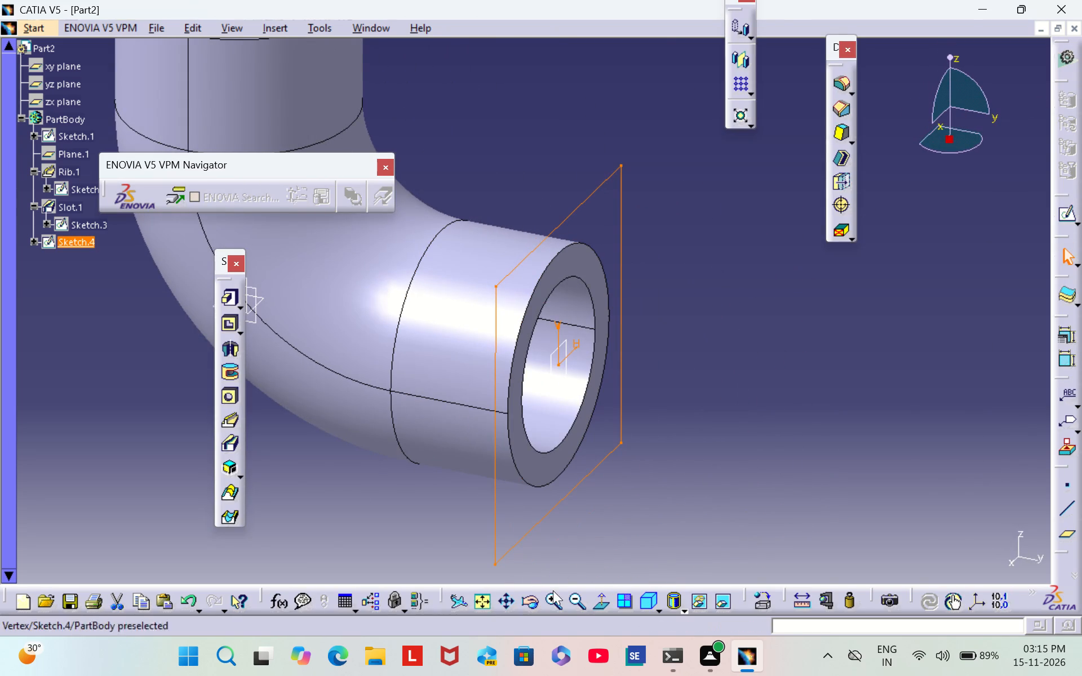
# Reopen the square flange sketch, project the elbow's inner bore edge onto its plane and exit the sketch.
pyautogui.click(579, 610)
pyautogui.moveTo(679, 382); pyautogui.dragTo(748, 435, button='middle')
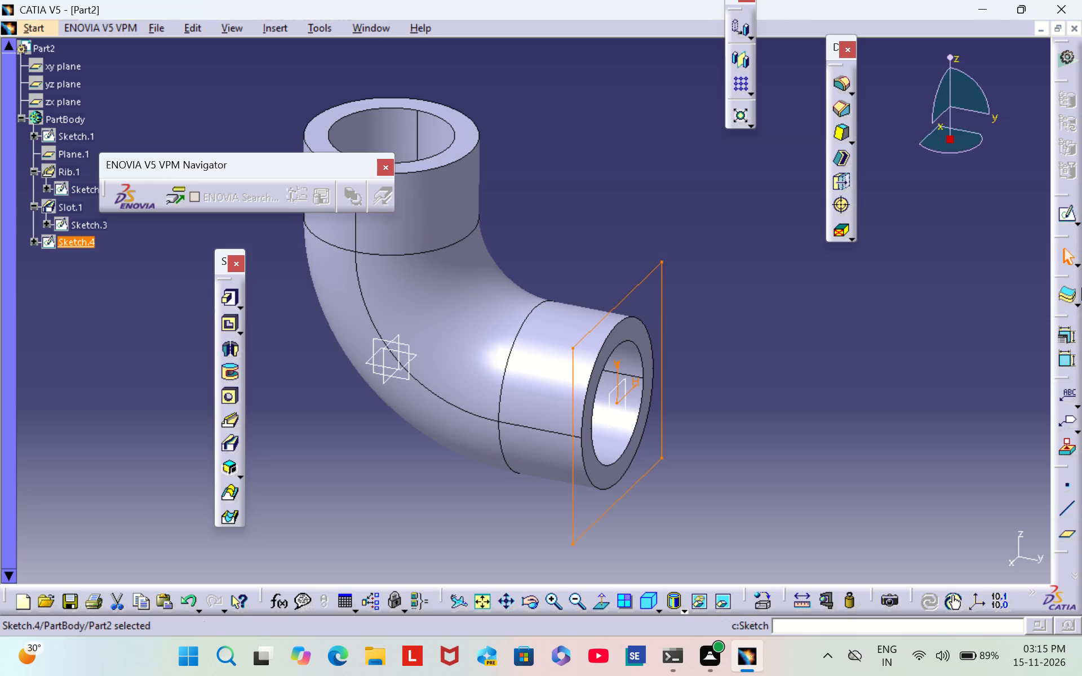
pyautogui.click(1065, 217)
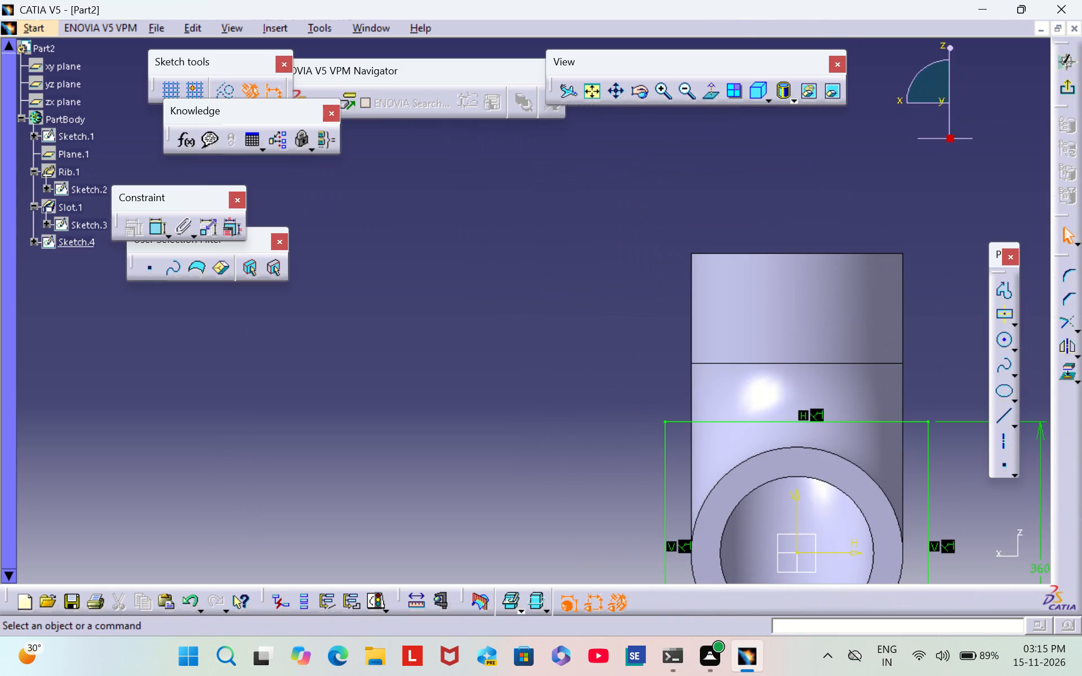
pyautogui.moveTo(914, 322); pyautogui.dragTo(700, 158, button='middle')
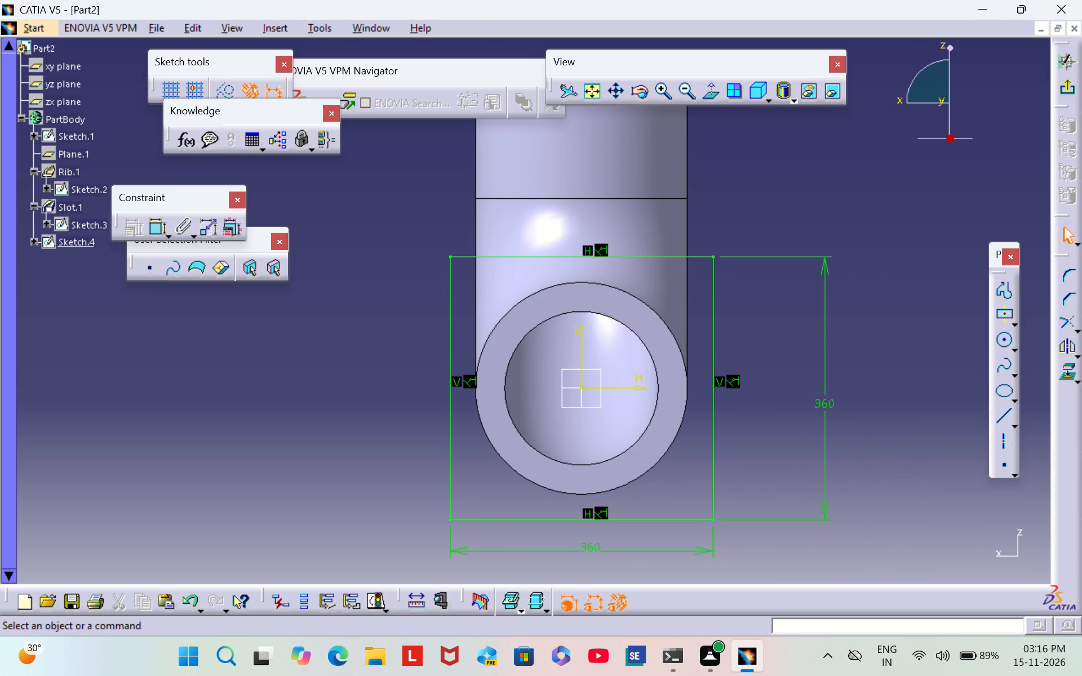
pyautogui.click(1068, 371)
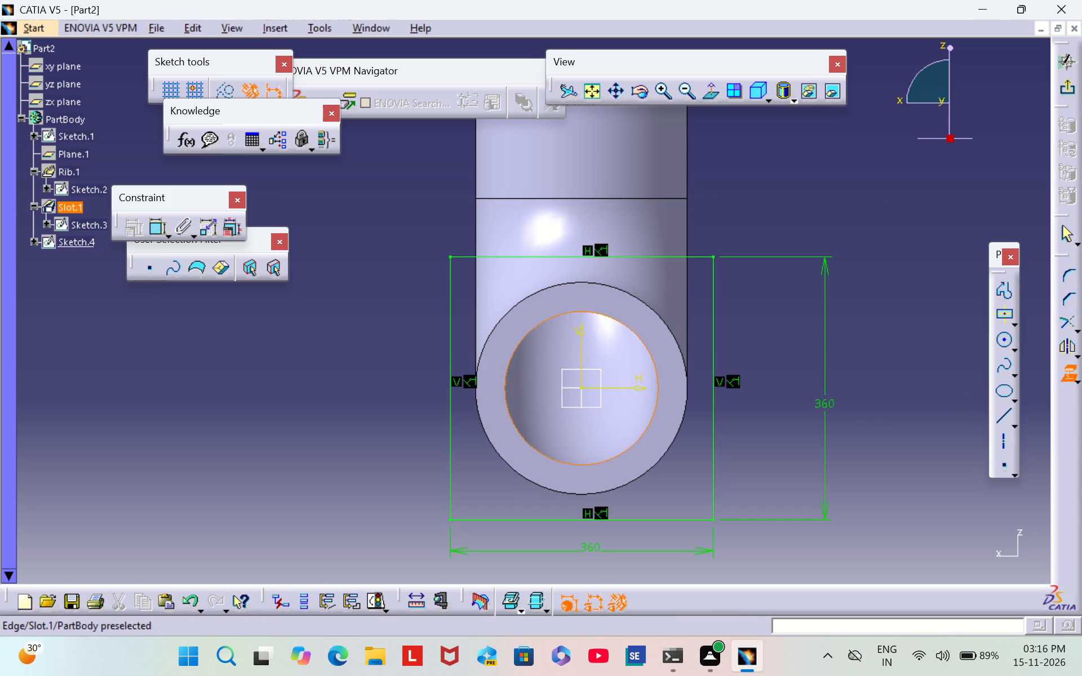
pyautogui.click(657, 381)
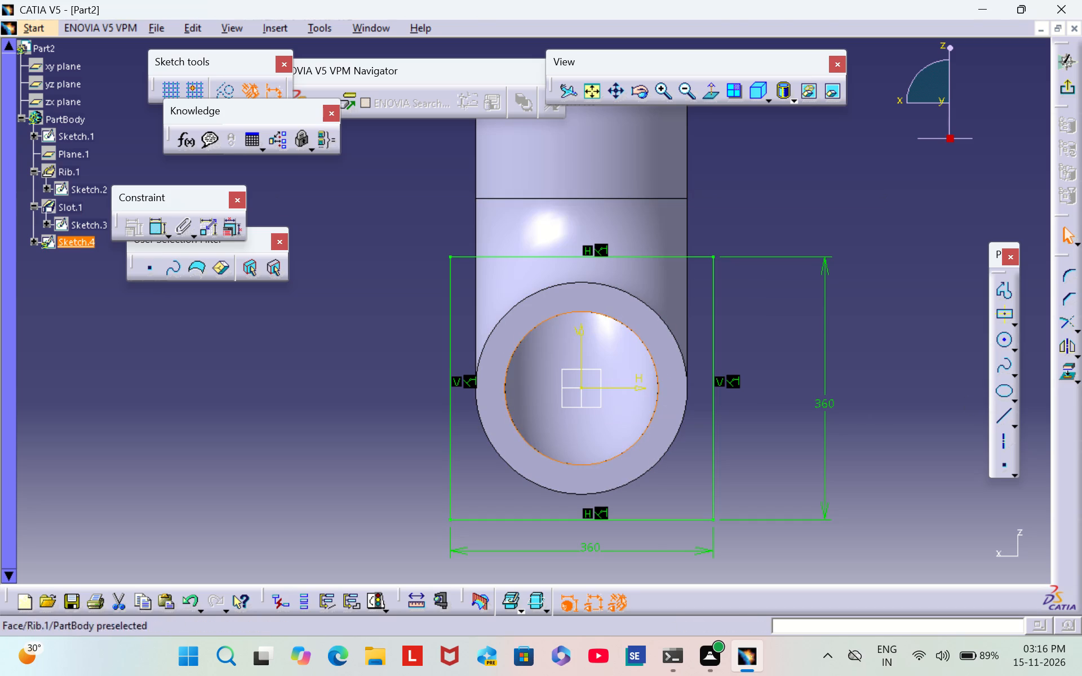
pyautogui.click(760, 173)
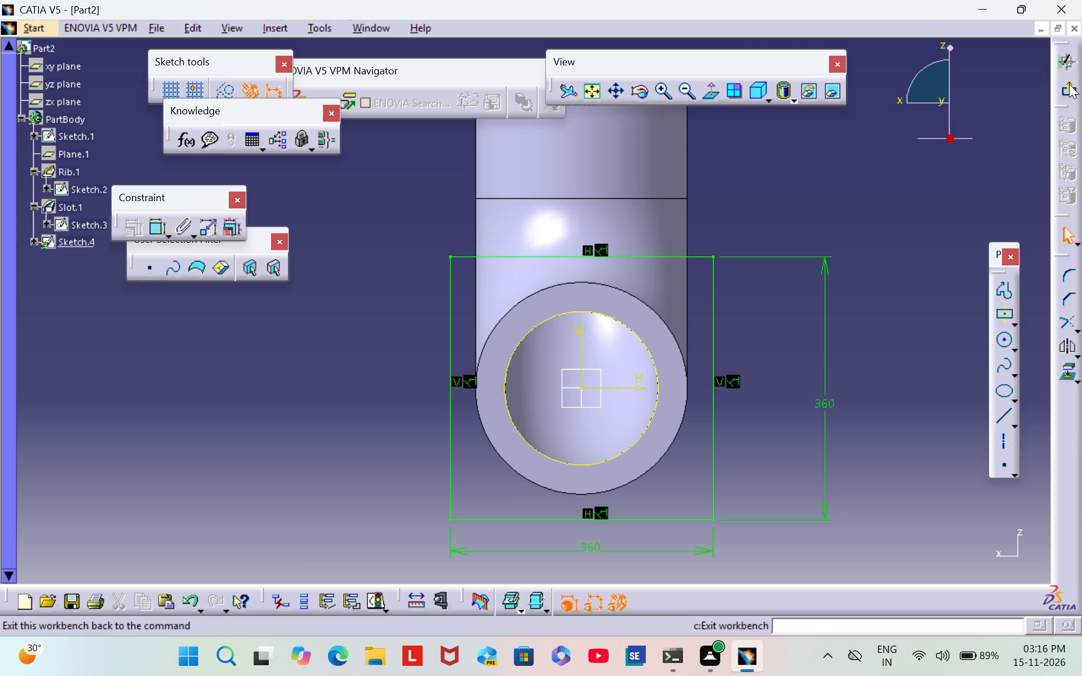
pyautogui.click(1069, 84)
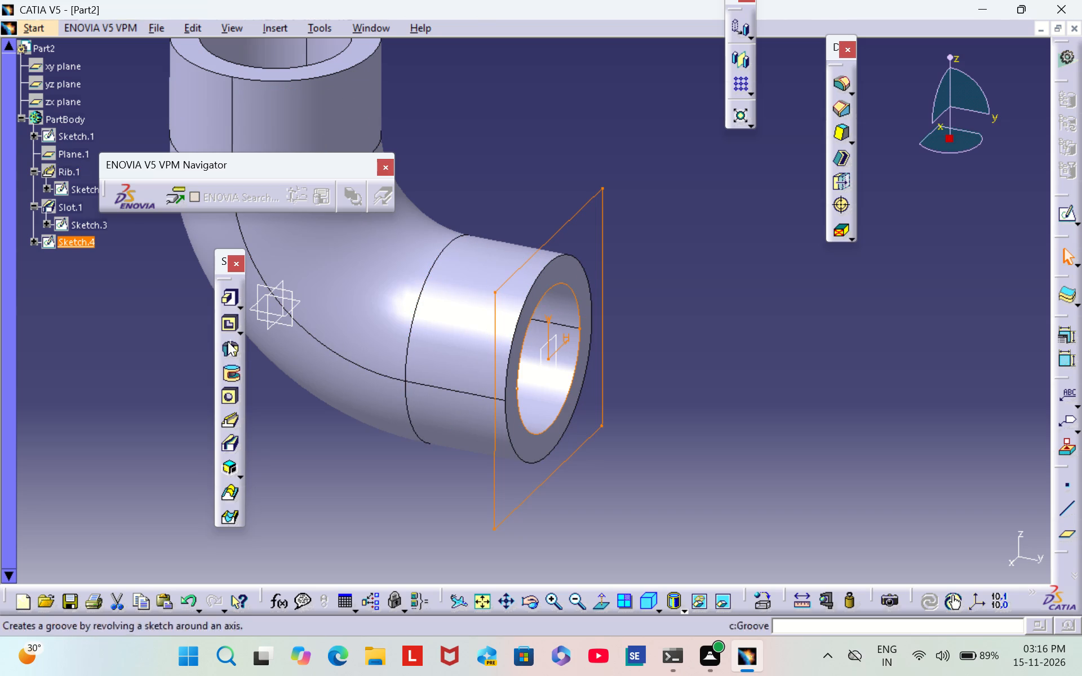
# Pad the square flange sketch 50 mm in the reversed direction, back along the pipe's horizontal leg.
pyautogui.moveTo(223, 284); pyautogui.dragTo(168, 282)
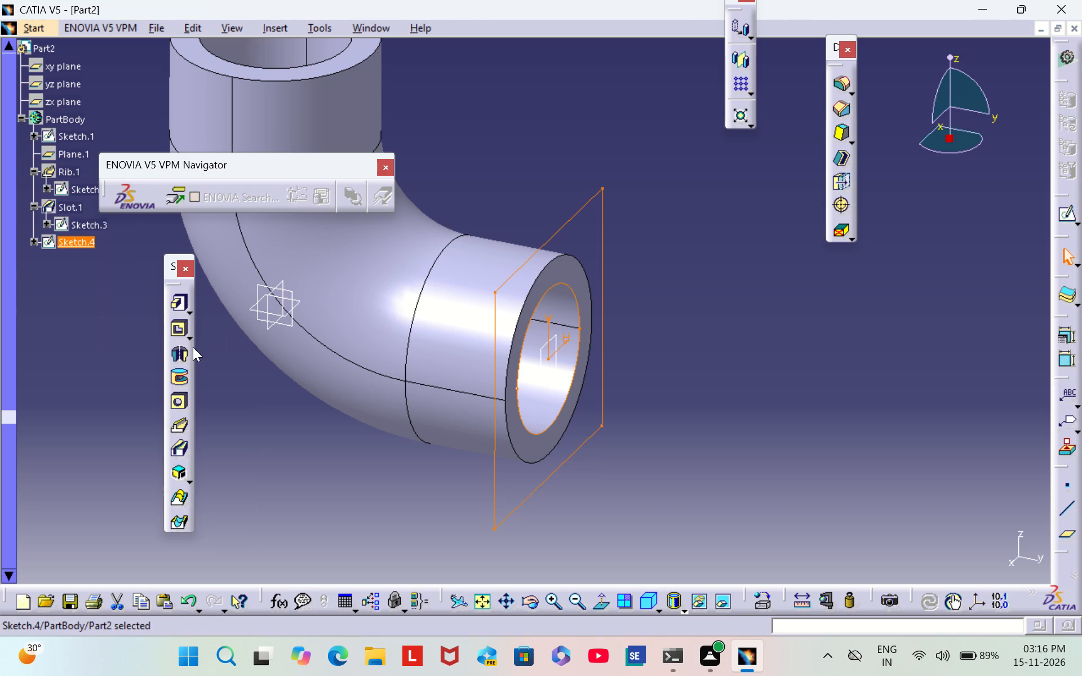
pyautogui.click(176, 308)
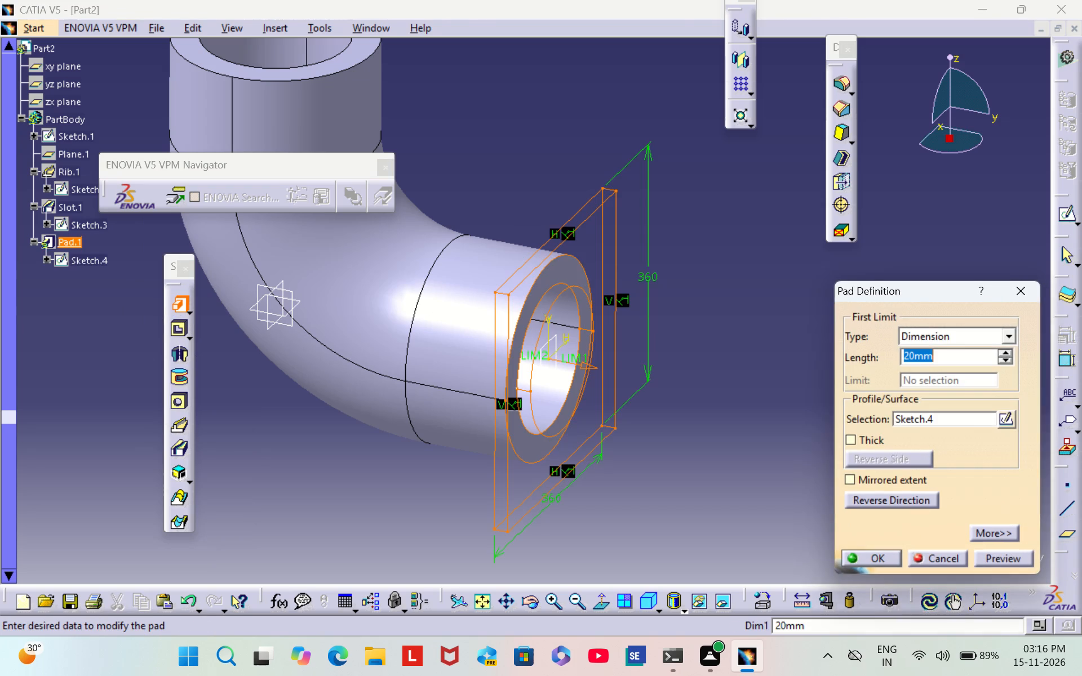
pyautogui.click(885, 499)
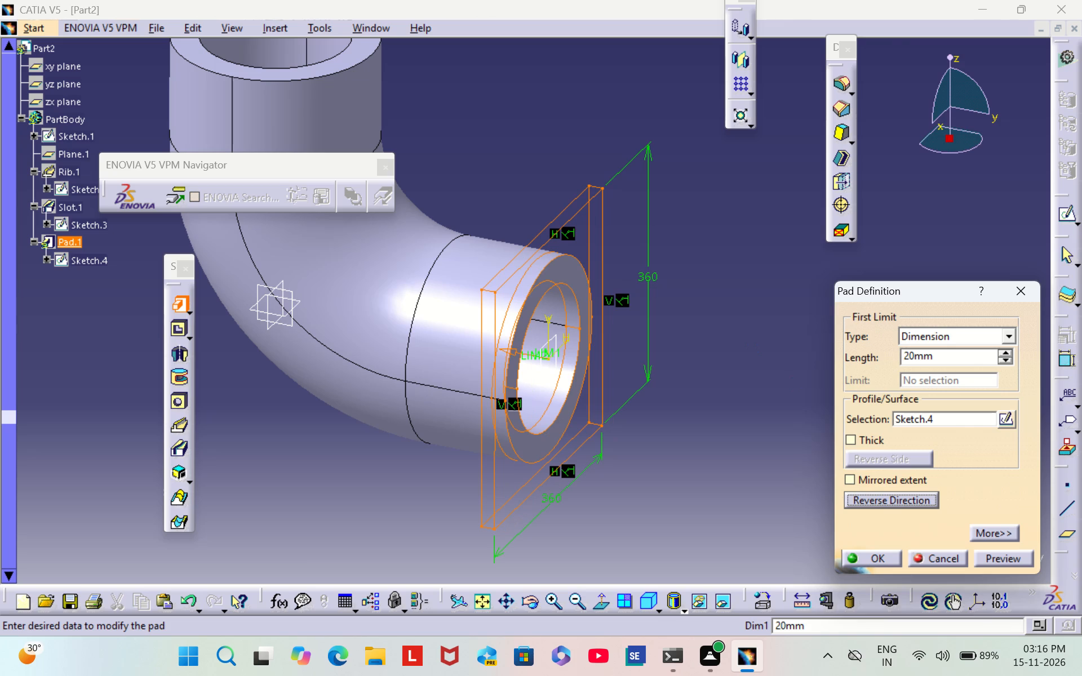
pyautogui.click(938, 352)
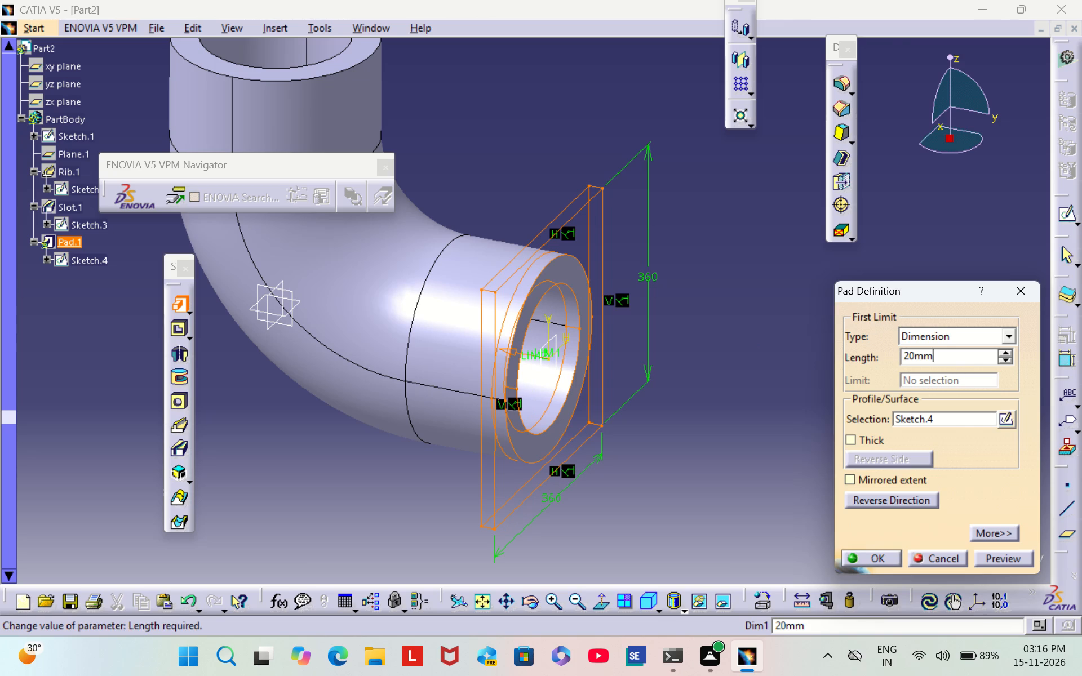
pyautogui.press('BackSpace')
pyautogui.press('BackSpace')
pyautogui.press('BackSpace')
pyautogui.press('BackSpace')
pyautogui.press('BackSpace')
pyautogui.press('BackSpace')
pyautogui.press('BackSpace')
pyautogui.press('BackSpace')
pyautogui.press('BackSpace')
pyautogui.press('BackSpace')
pyautogui.press('BackSpace')
pyautogui.press('BackSpace')
pyautogui.press('BackSpace')
pyautogui.write('50')
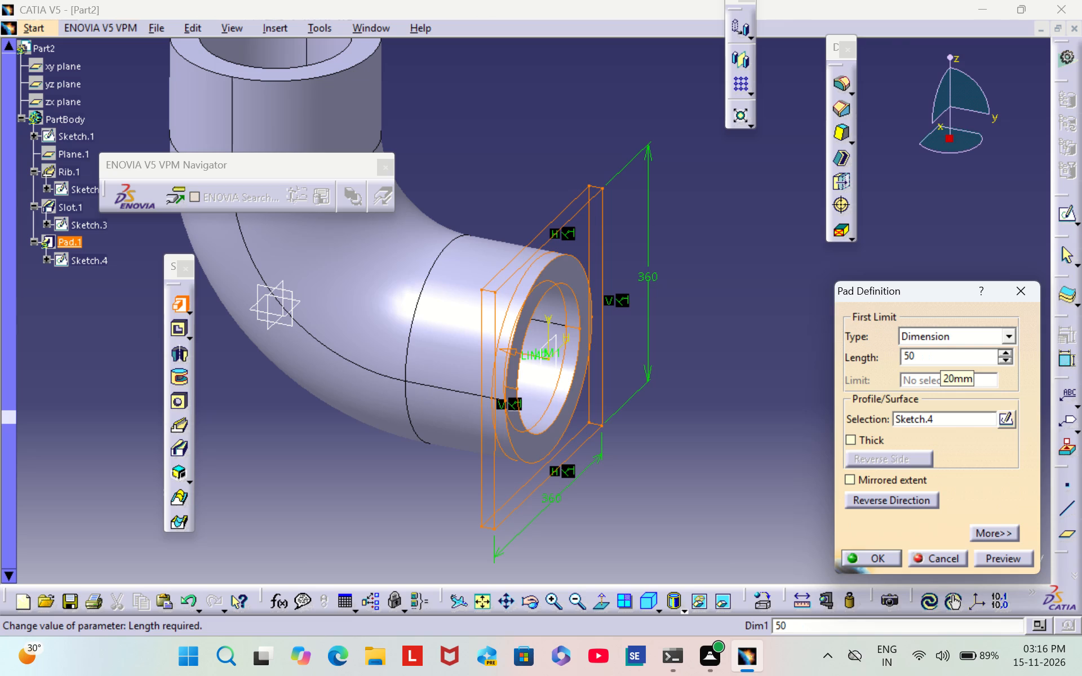
pyautogui.click(878, 554)
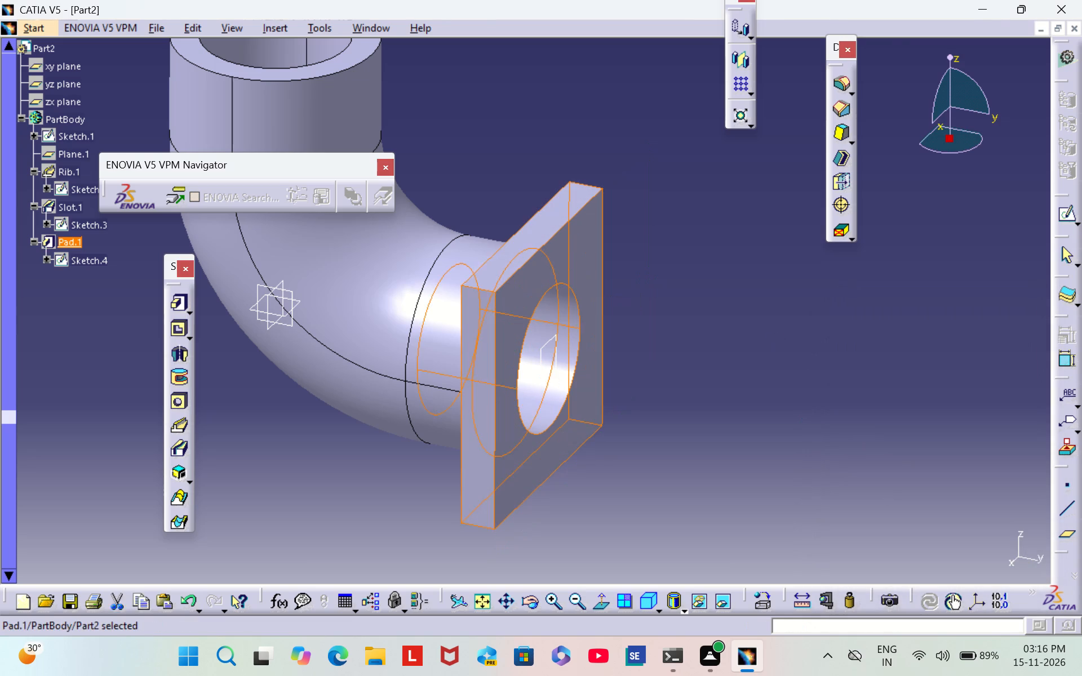
pyautogui.click(768, 329)
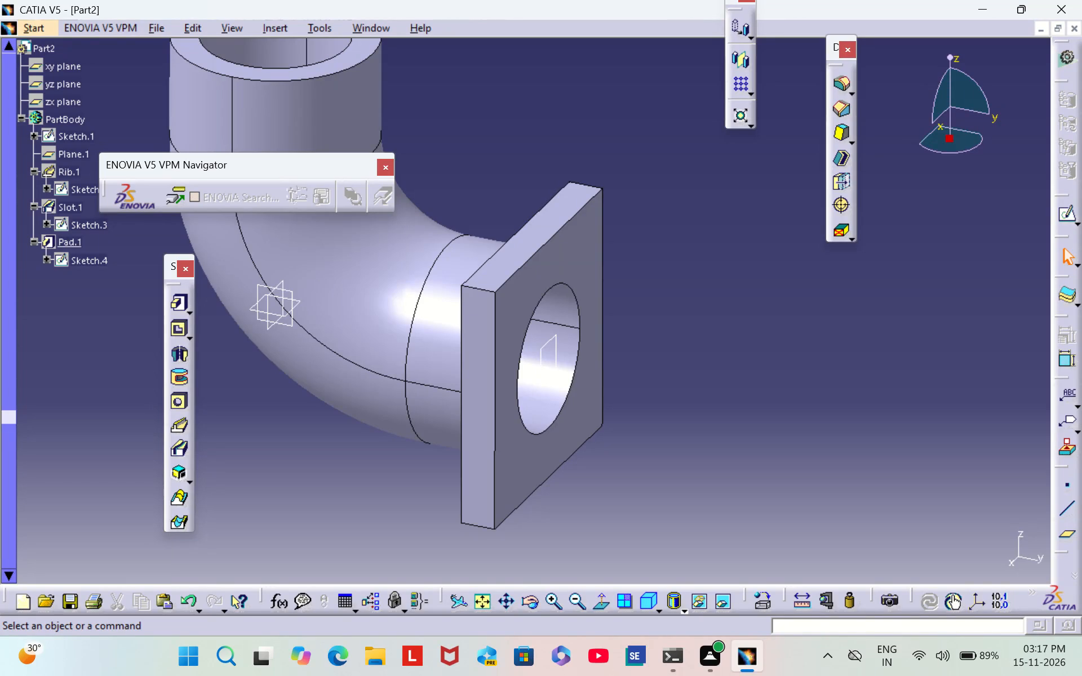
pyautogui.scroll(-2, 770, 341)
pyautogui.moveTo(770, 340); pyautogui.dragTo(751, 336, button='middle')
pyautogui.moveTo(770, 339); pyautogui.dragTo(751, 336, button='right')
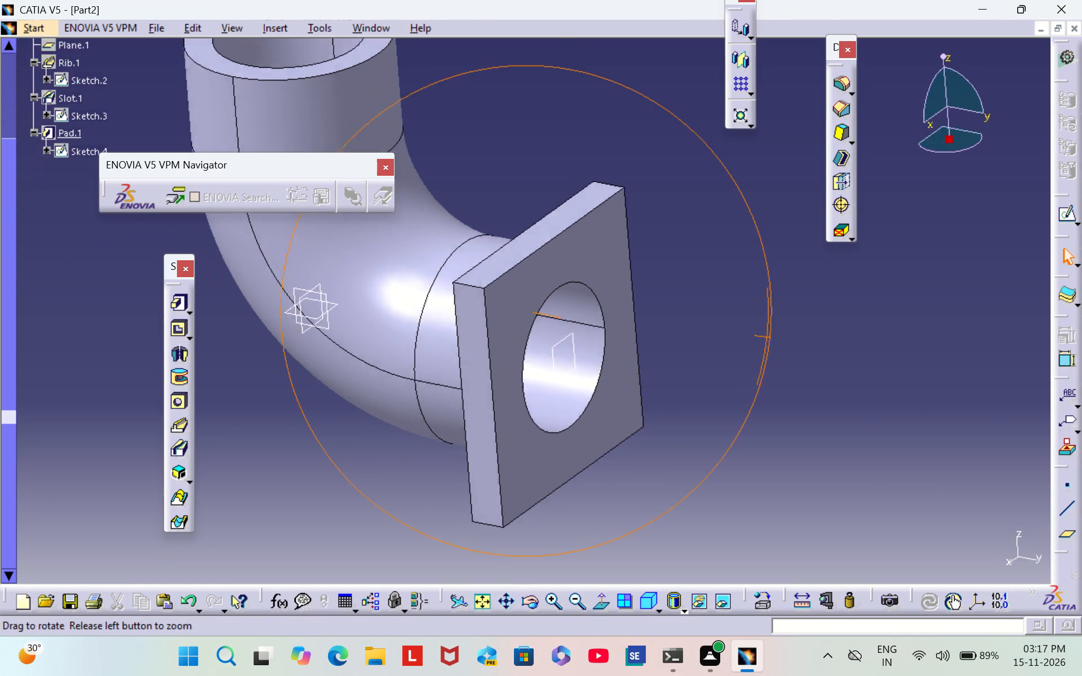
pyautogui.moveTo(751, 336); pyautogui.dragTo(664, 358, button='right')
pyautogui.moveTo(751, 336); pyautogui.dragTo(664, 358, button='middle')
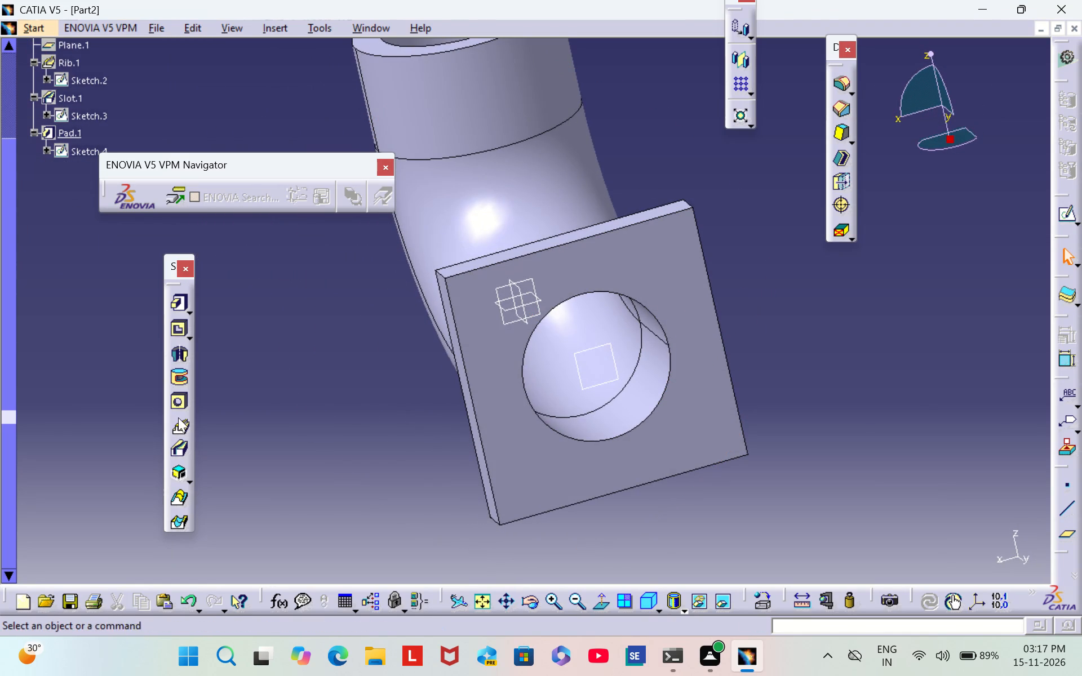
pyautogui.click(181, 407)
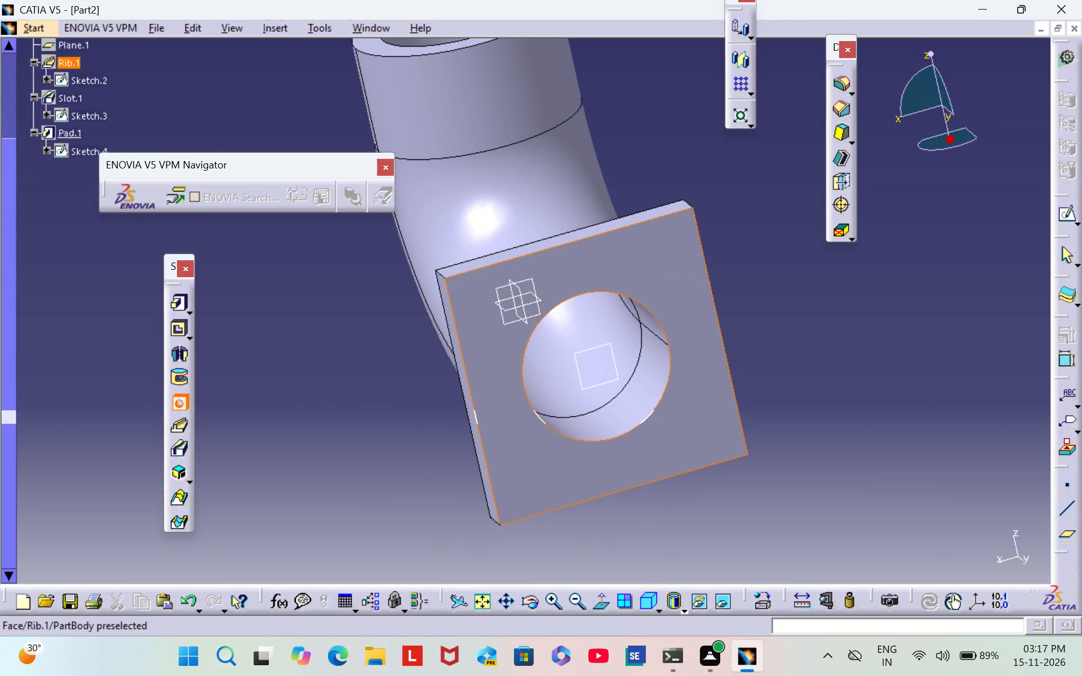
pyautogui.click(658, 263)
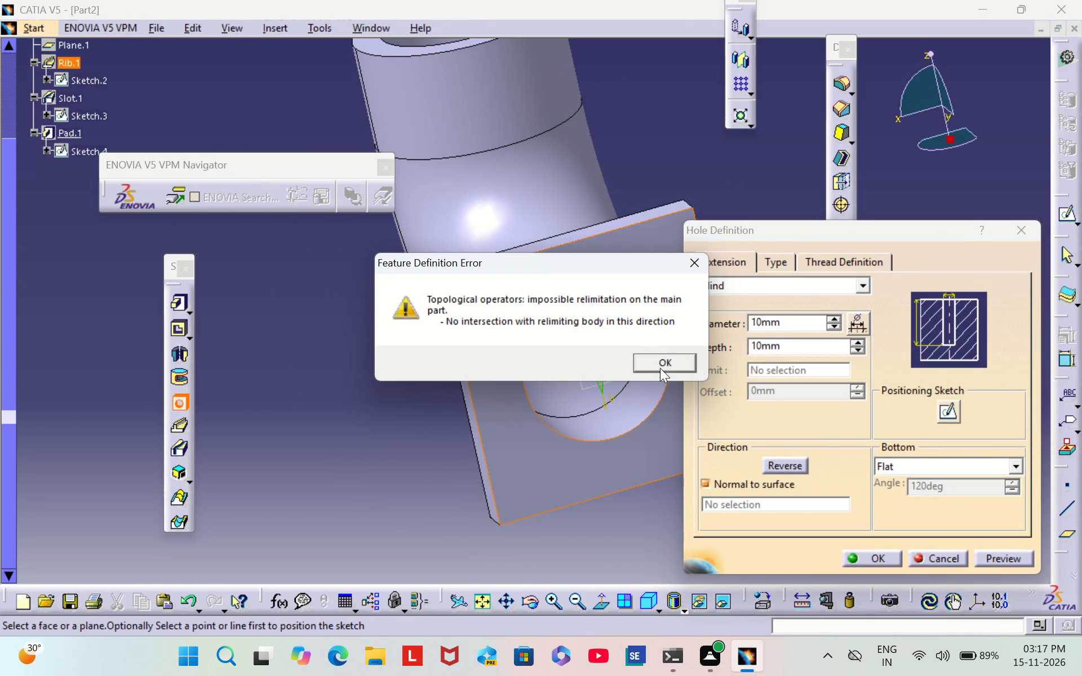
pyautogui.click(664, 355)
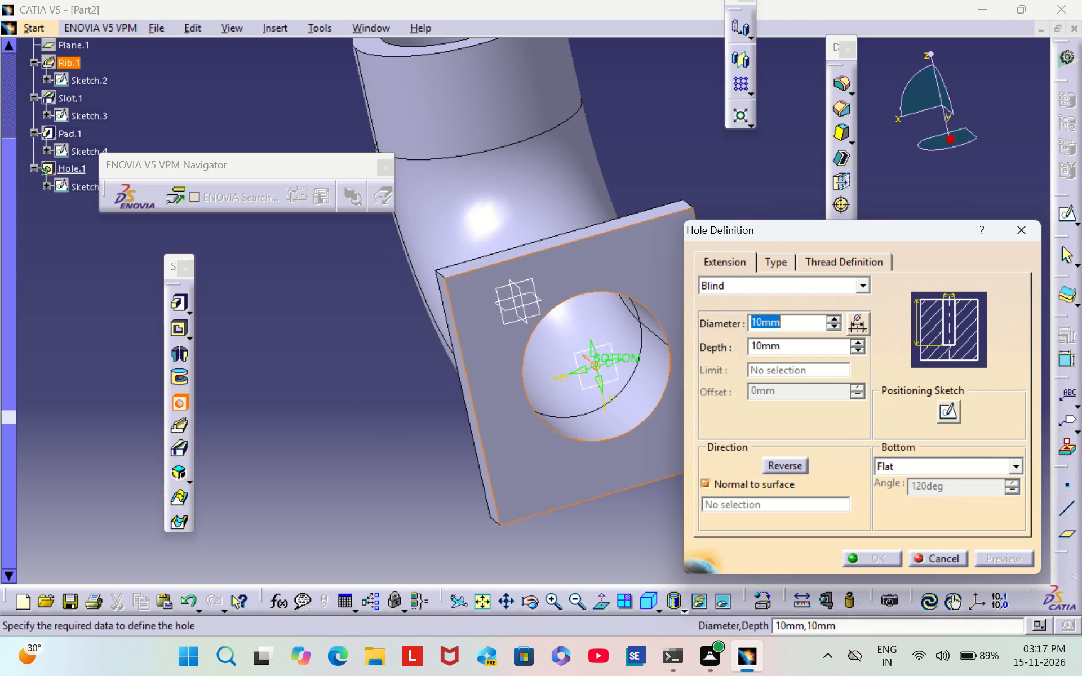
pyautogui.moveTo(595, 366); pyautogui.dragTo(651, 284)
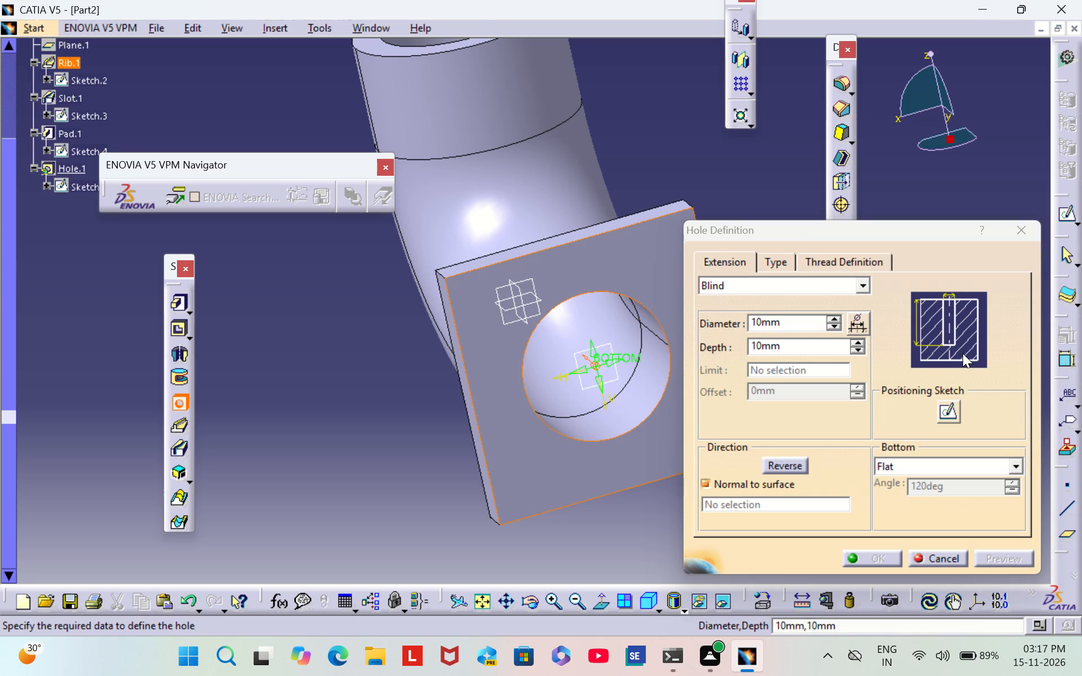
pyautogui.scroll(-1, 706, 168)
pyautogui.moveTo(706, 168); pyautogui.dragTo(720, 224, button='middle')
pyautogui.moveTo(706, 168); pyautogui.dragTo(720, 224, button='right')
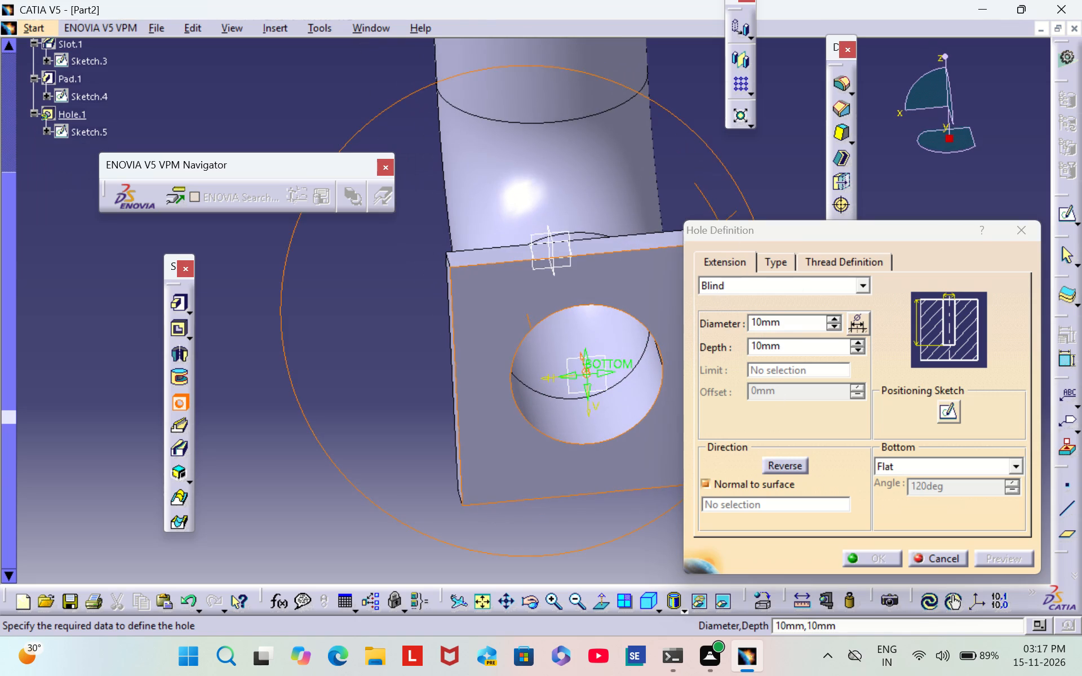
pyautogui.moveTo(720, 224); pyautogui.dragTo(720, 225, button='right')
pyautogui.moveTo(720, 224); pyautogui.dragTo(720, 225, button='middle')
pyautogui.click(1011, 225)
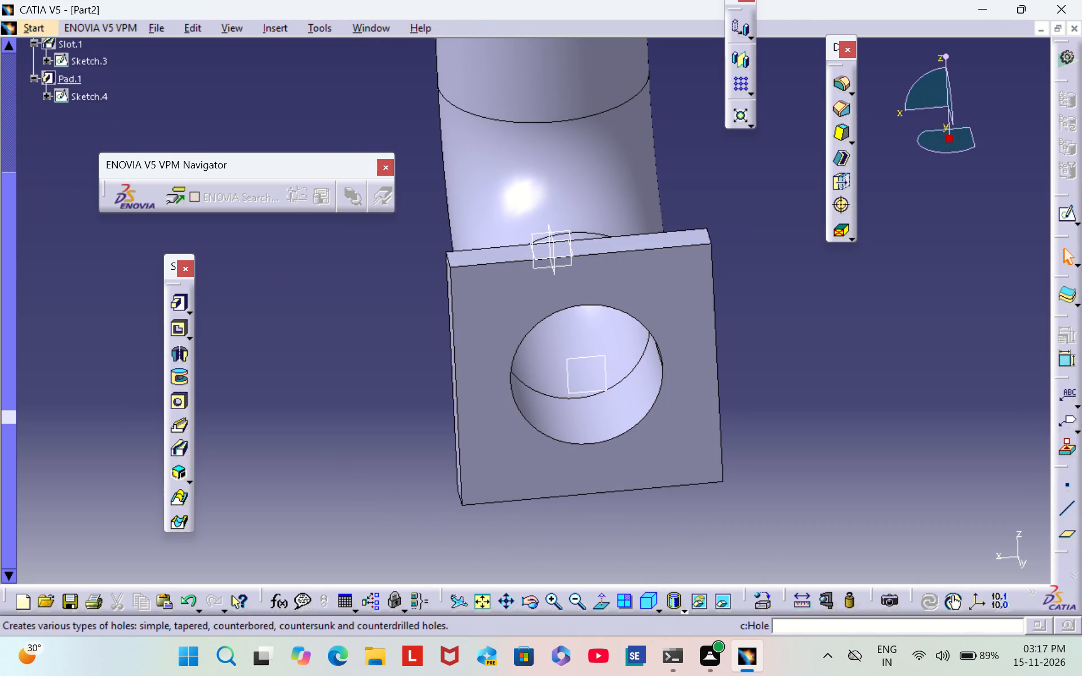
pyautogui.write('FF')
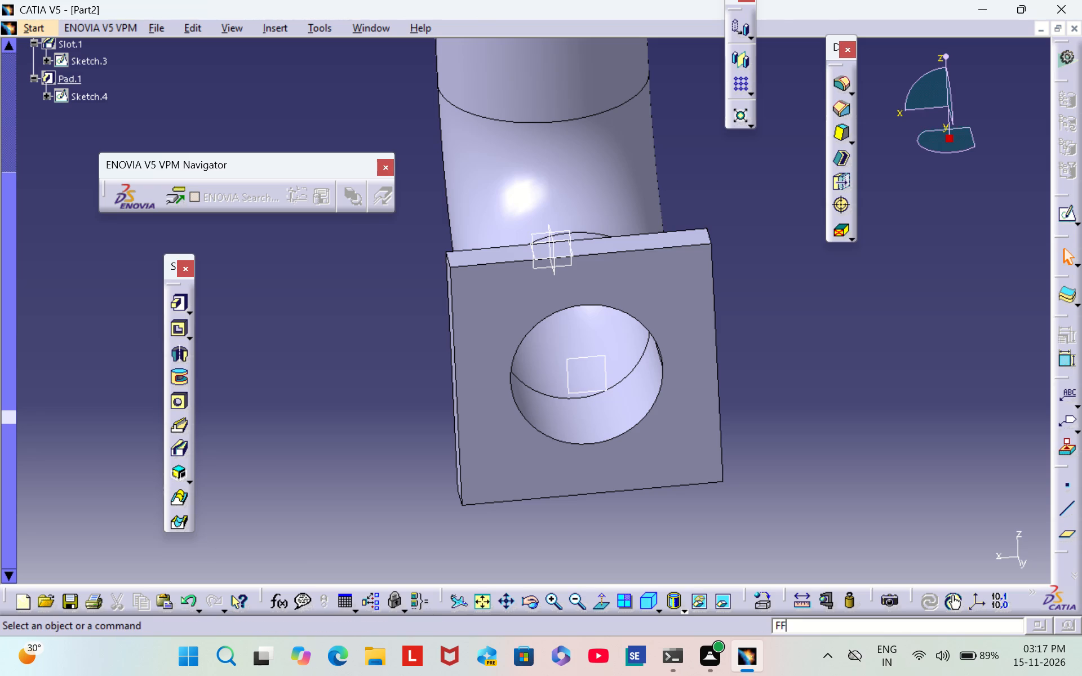
# Start a hole on the square flange's outer face and move its centre near the corner beside the vertical leg.
pyautogui.click(179, 399)
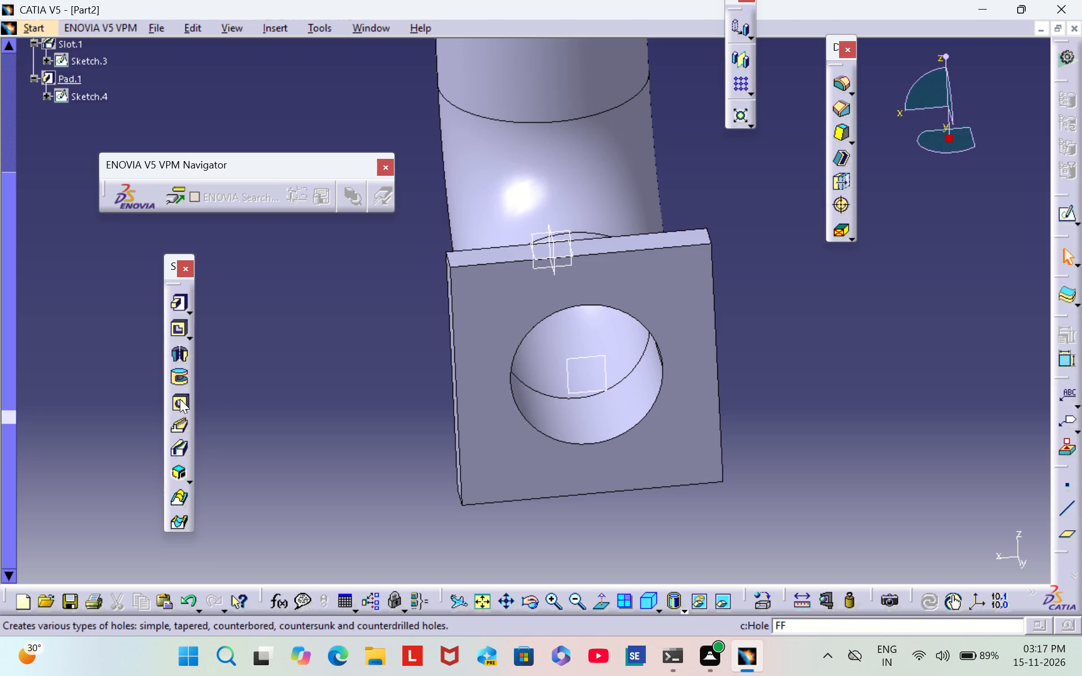
pyautogui.moveTo(418, 432); pyautogui.dragTo(568, 464, button='middle')
pyautogui.moveTo(421, 431); pyautogui.dragTo(568, 464, button='right')
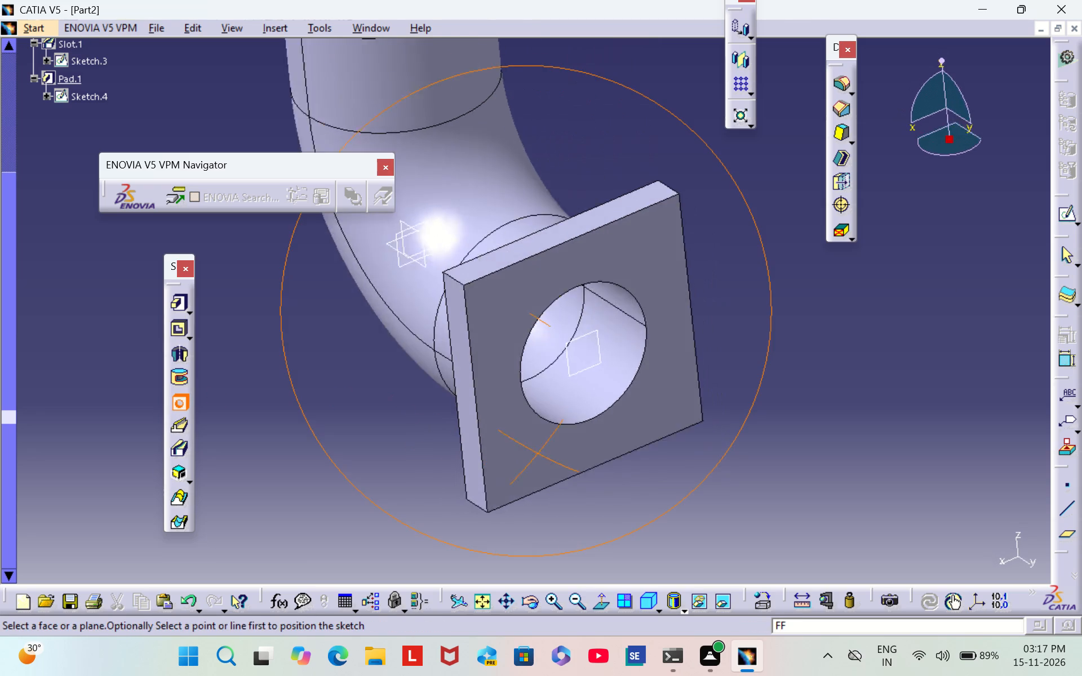
pyautogui.moveTo(568, 464); pyautogui.dragTo(587, 474, button='right')
pyautogui.moveTo(568, 464); pyautogui.dragTo(587, 474, button='middle')
pyautogui.click(608, 238)
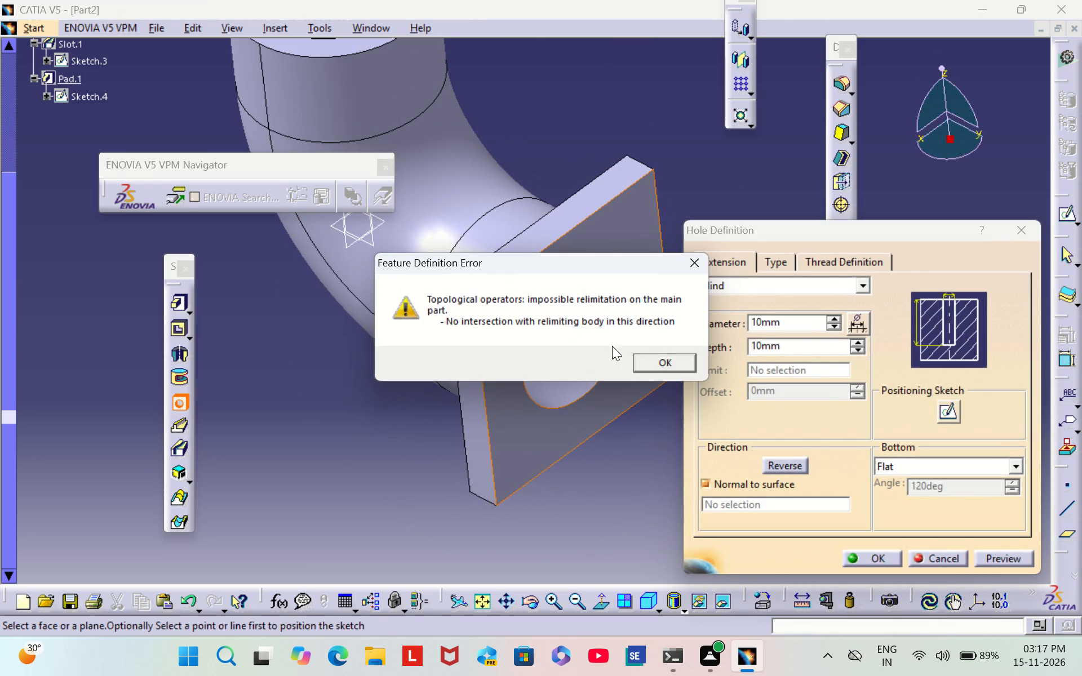
pyautogui.click(654, 362)
pyautogui.moveTo(577, 337); pyautogui.dragTo(628, 224)
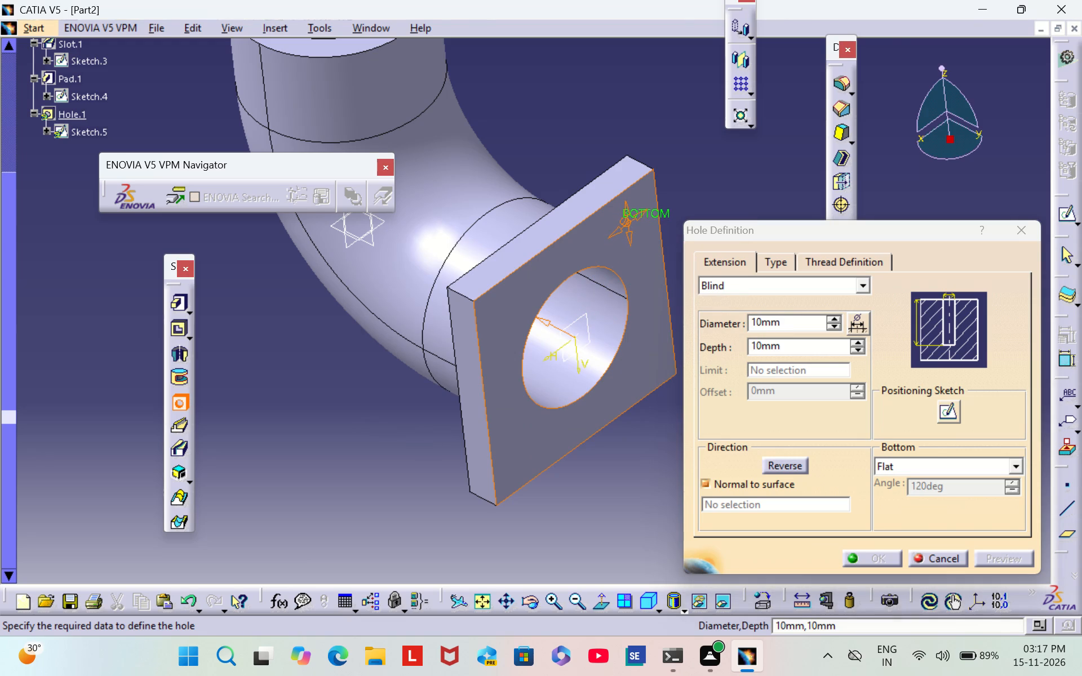
pyautogui.moveTo(628, 224); pyautogui.dragTo(629, 228)
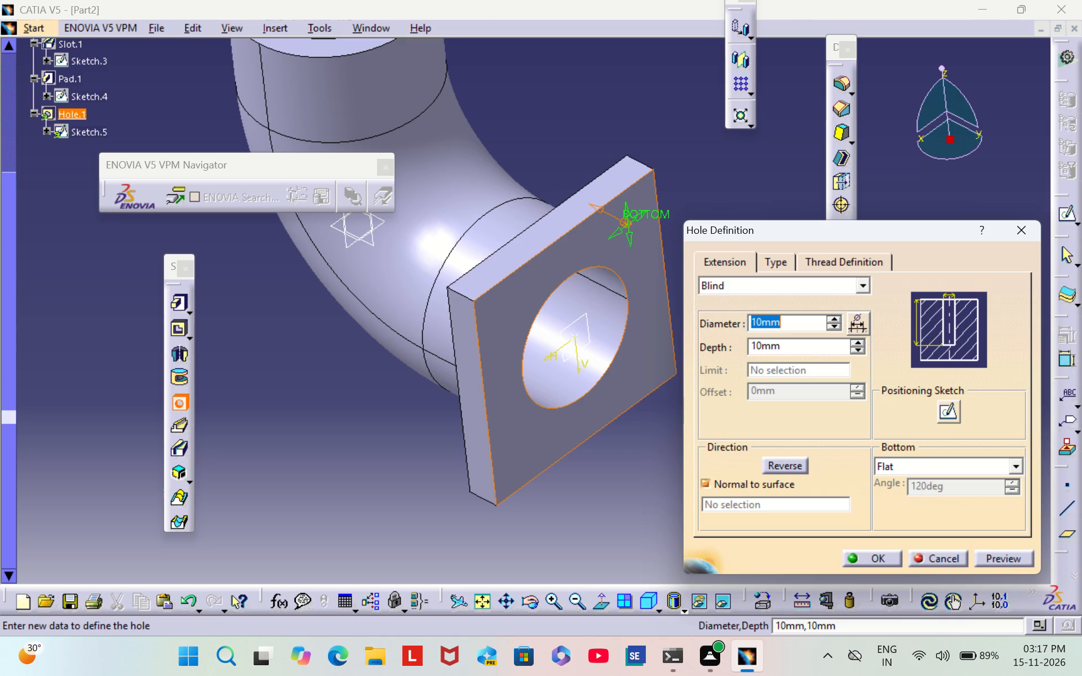
# Open the hole's positioning sketch and dimension its centre point 50 mm from the flange edge nearest the vertical leg.
pyautogui.click(949, 411)
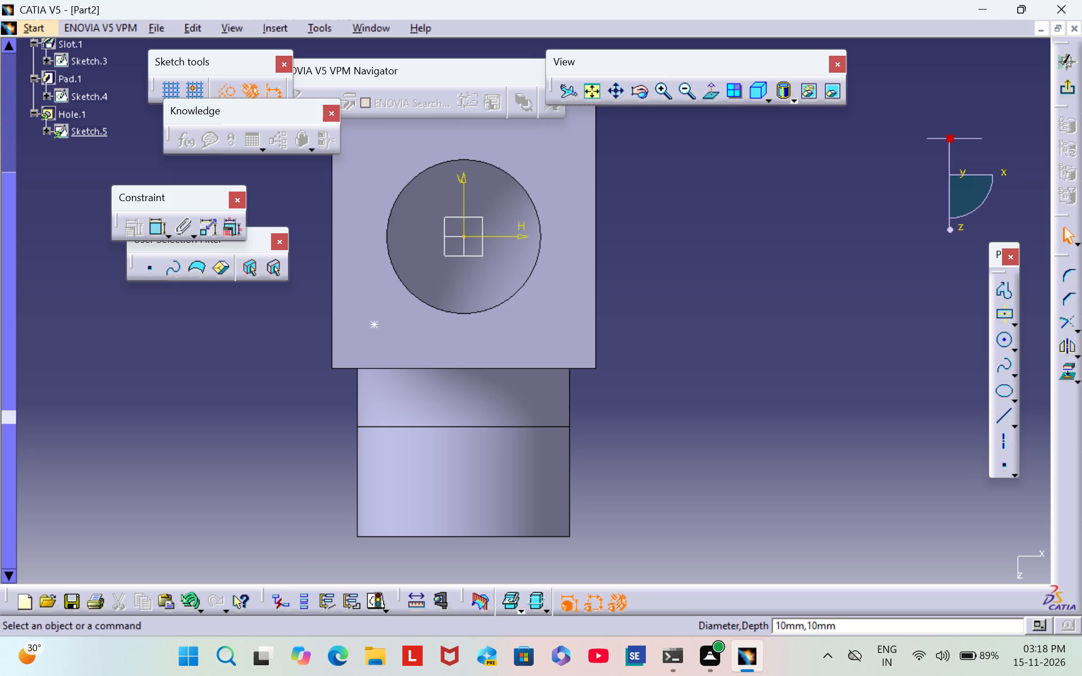
pyautogui.moveTo(261, 421); pyautogui.dragTo(347, 441, button='middle')
pyautogui.scroll(-1, 263, 421)
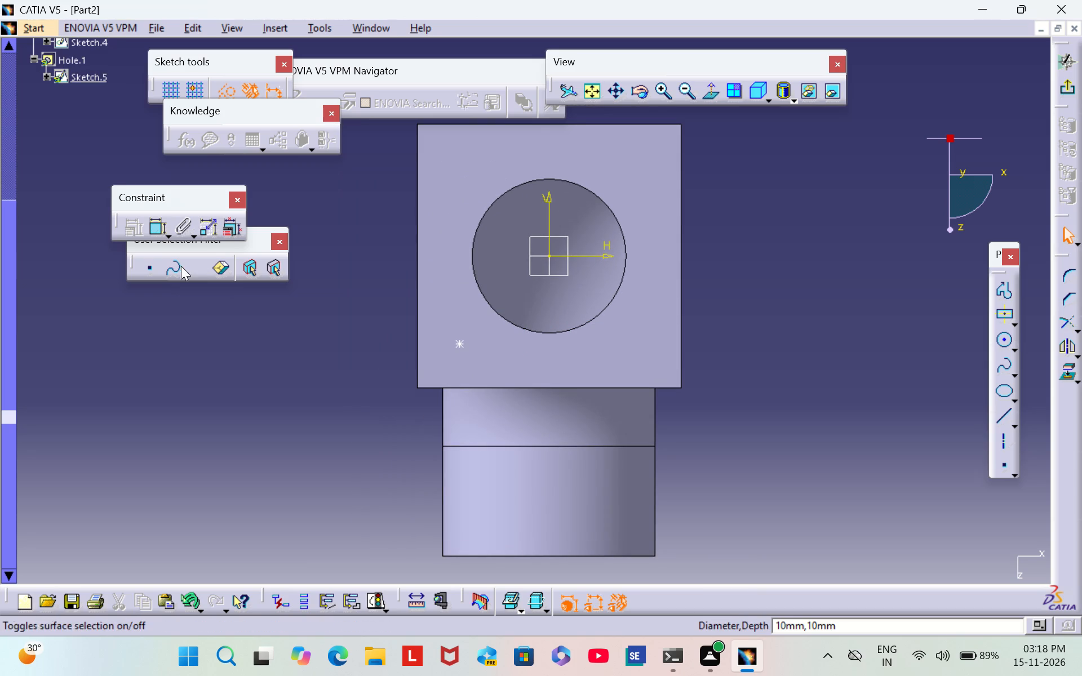
pyautogui.doubleClick(156, 236)
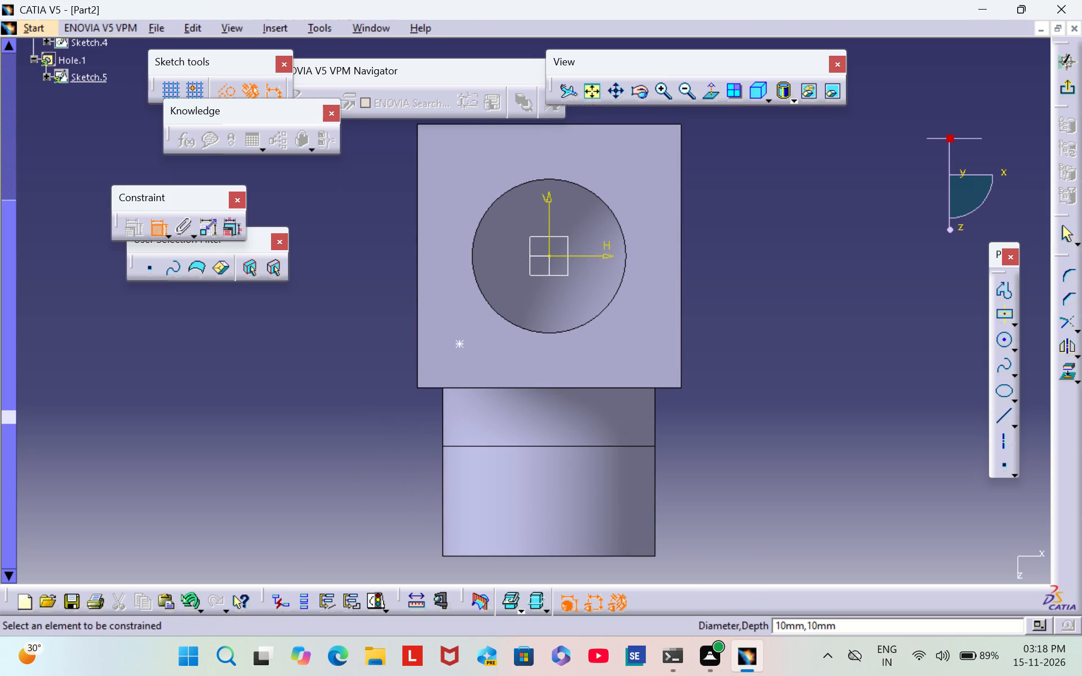
pyautogui.click(460, 344)
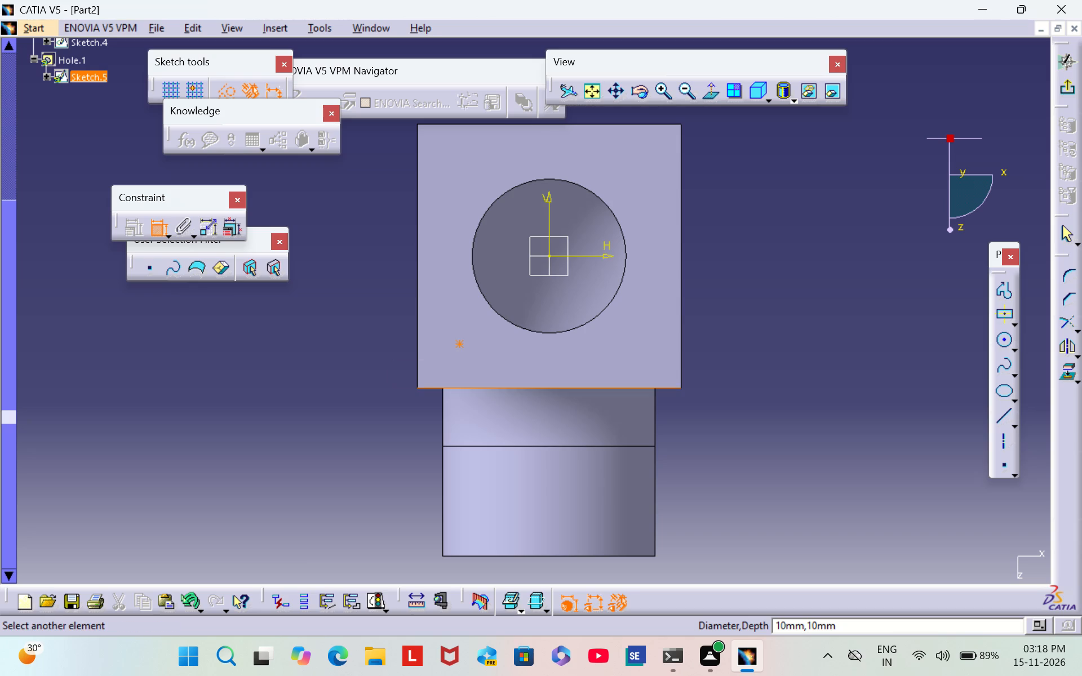
pyautogui.click(467, 386)
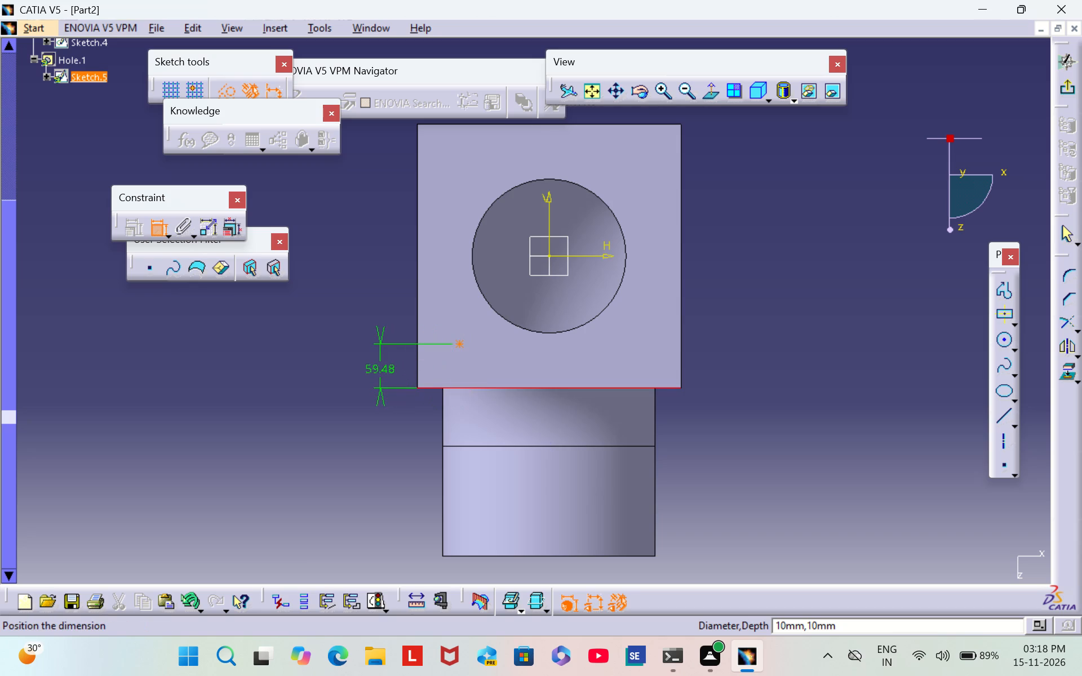
pyautogui.click(378, 370)
pyautogui.doubleClick(376, 364)
pyautogui.press('BackSpace')
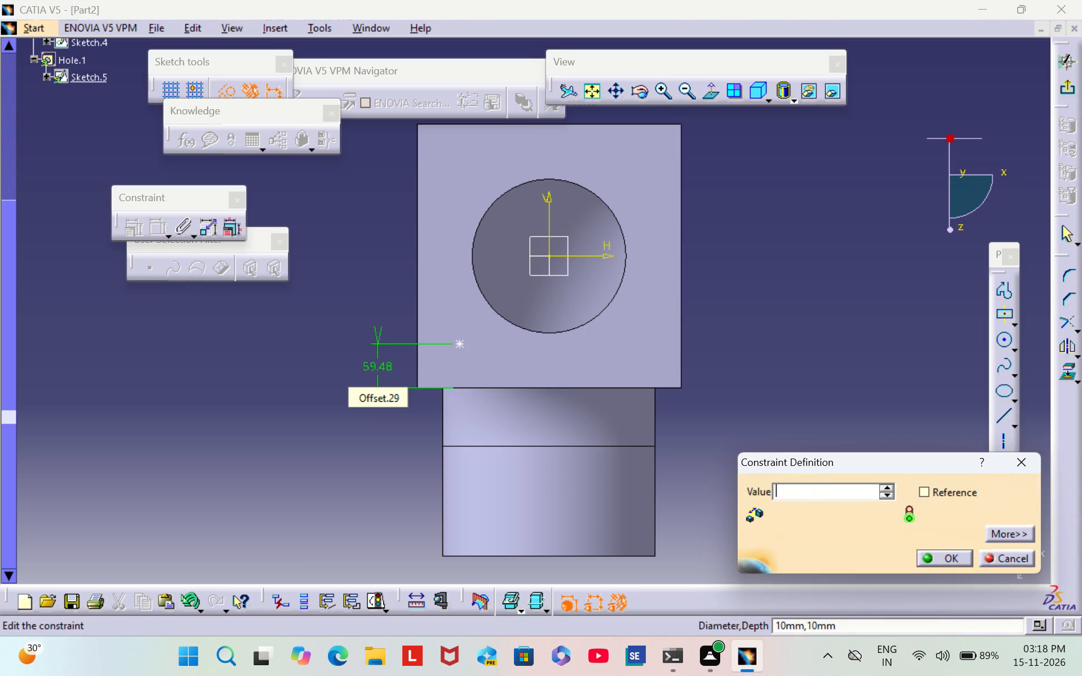
pyautogui.write('50')
pyautogui.press('Return')
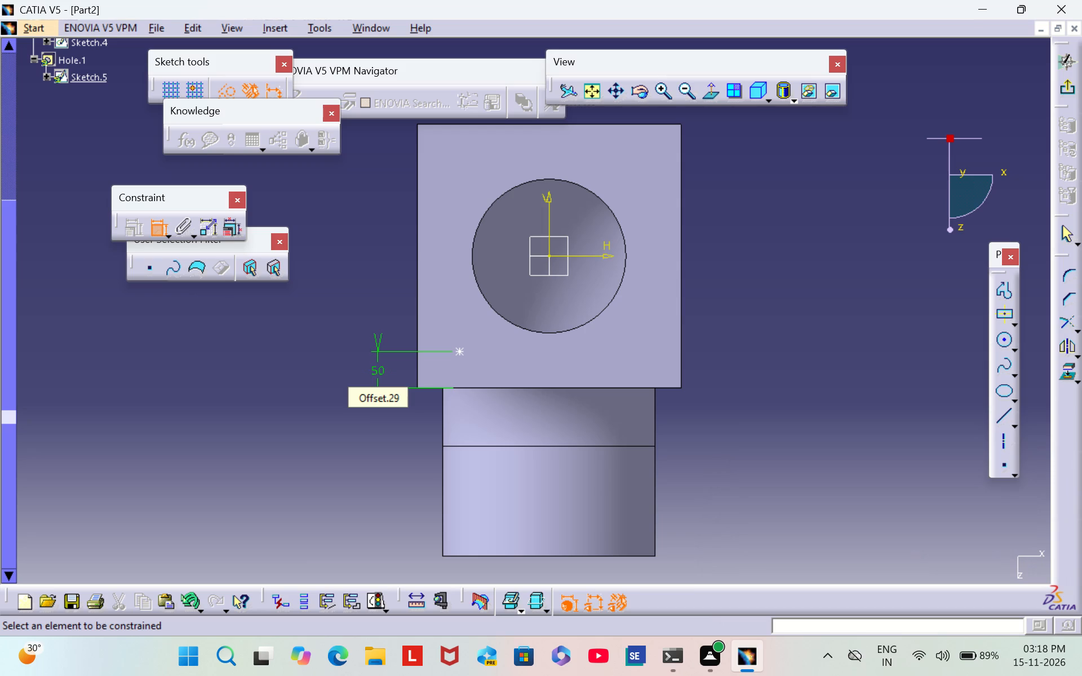
# Dimension the hole's centre point 50 mm from the flange's adjacent side edge and exit the positioning sketch.
pyautogui.click(414, 324)
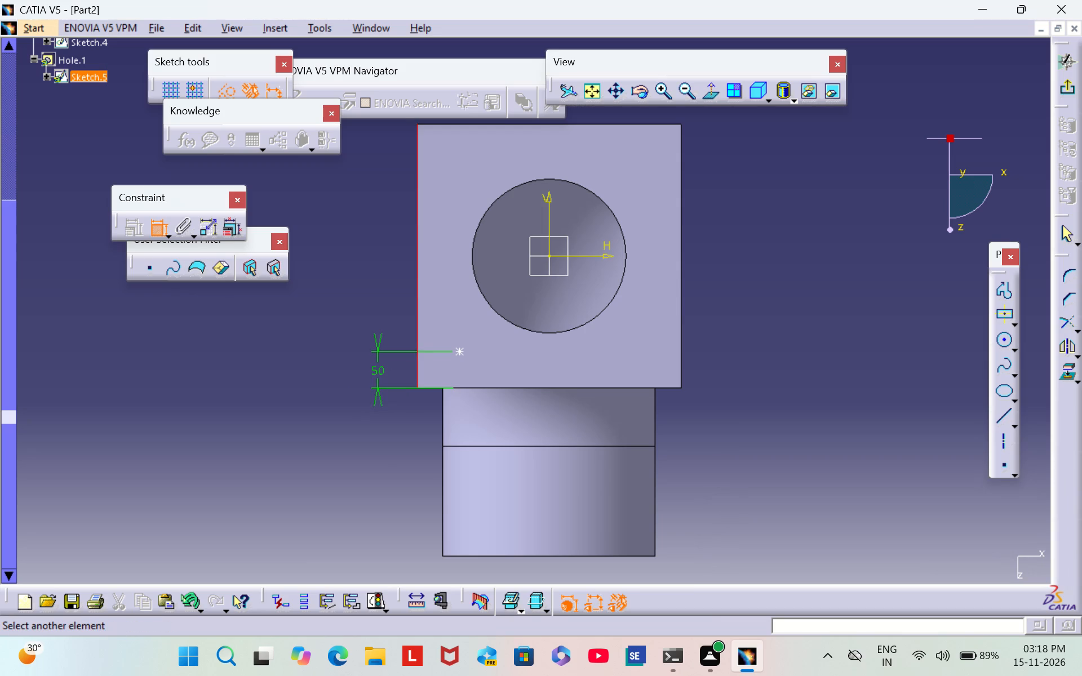
pyautogui.click(460, 349)
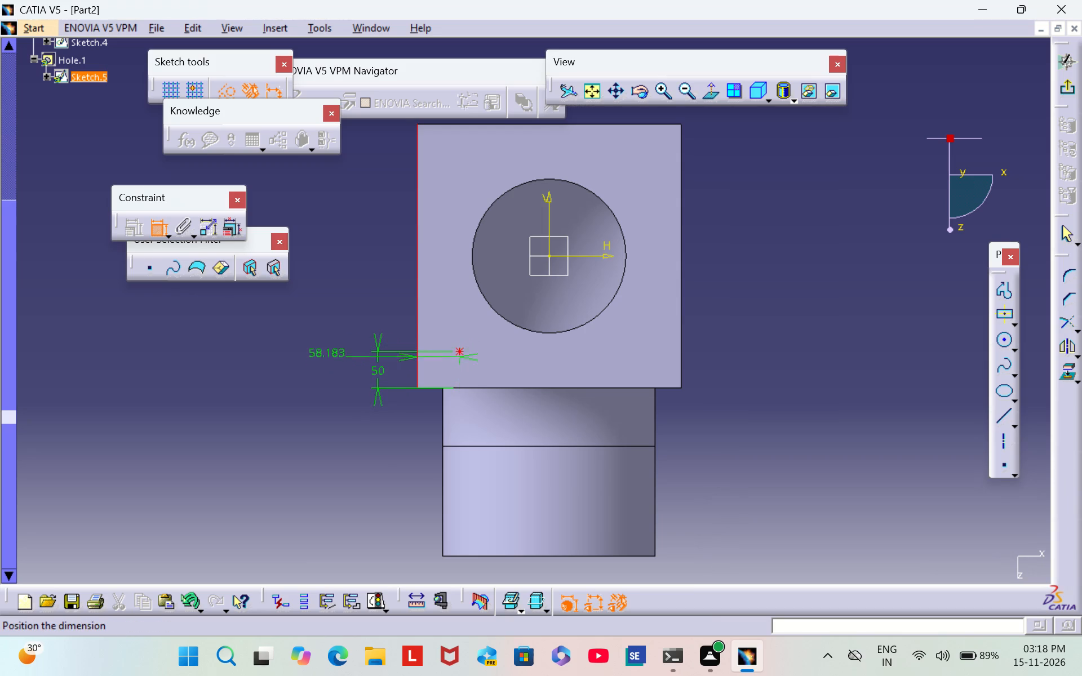
pyautogui.click(327, 324)
pyautogui.doubleClick(328, 322)
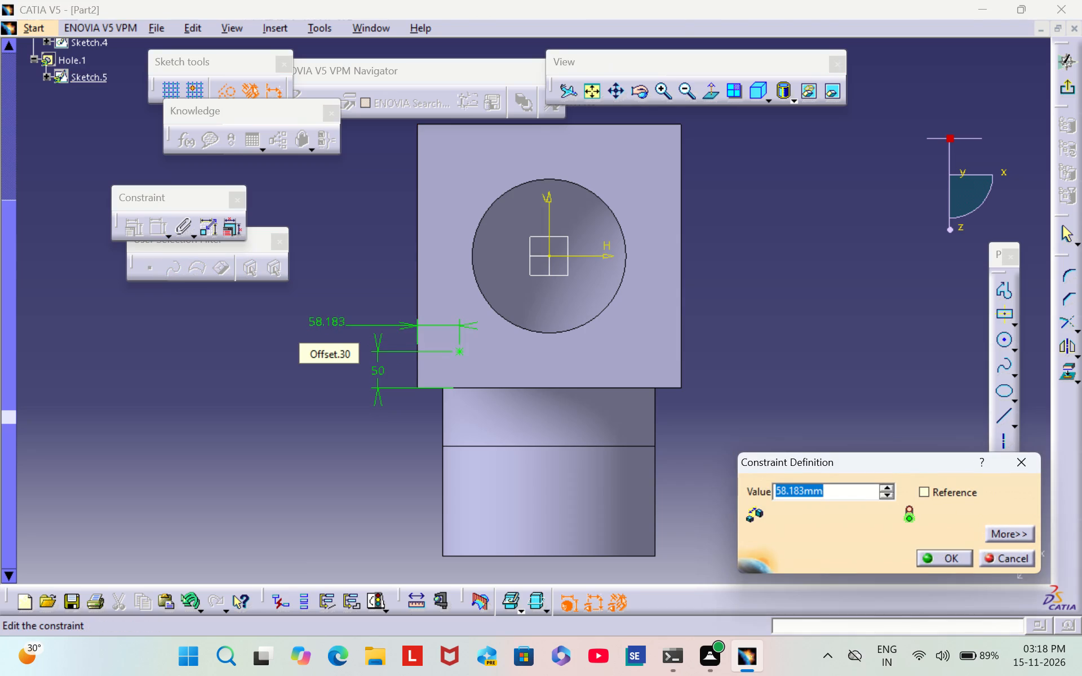
pyautogui.press('BackSpace')
pyautogui.write('50')
pyautogui.press('Return')
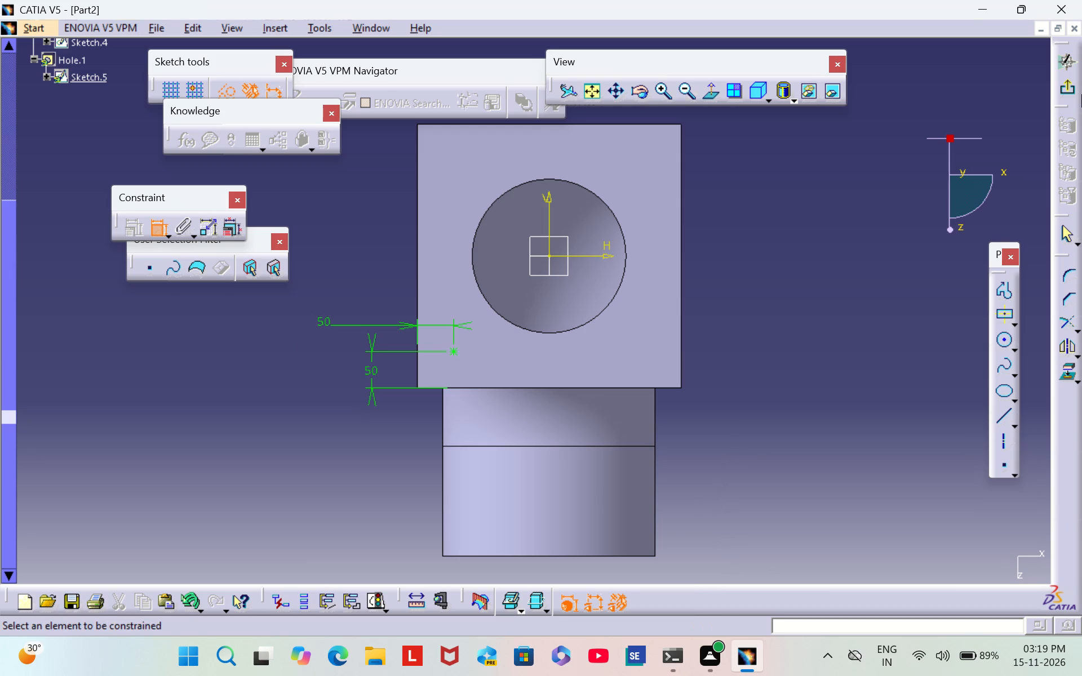
pyautogui.click(1066, 94)
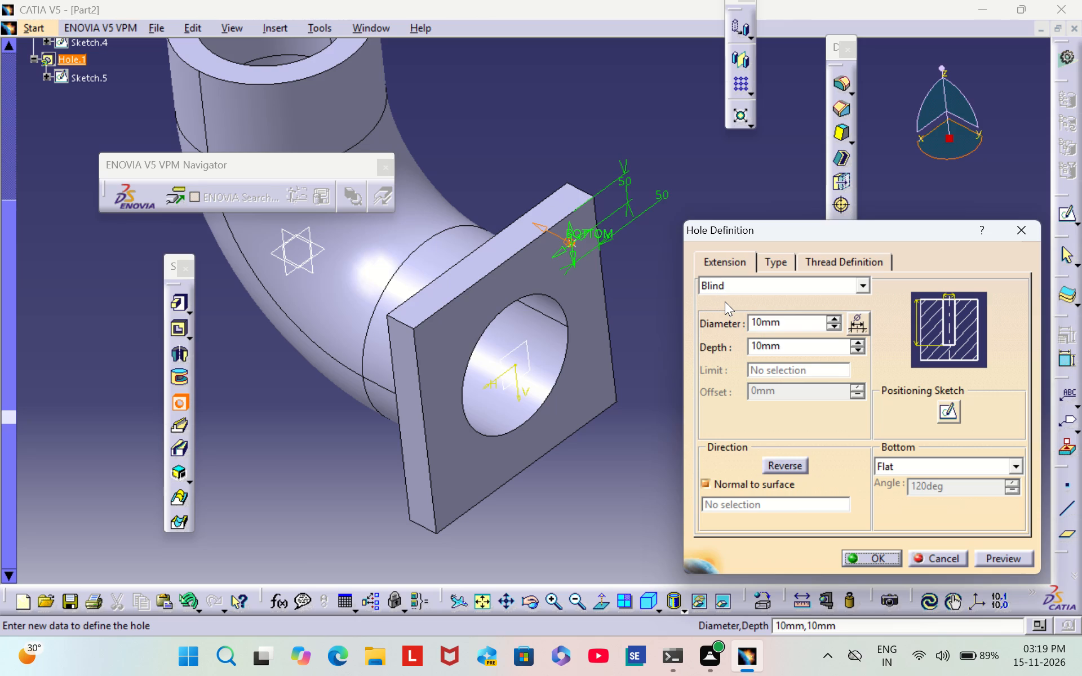
# Set the flange corner hole's type to Counterbored and return to its extension settings.
pyautogui.click(782, 262)
pyautogui.click(750, 279)
pyautogui.click(761, 326)
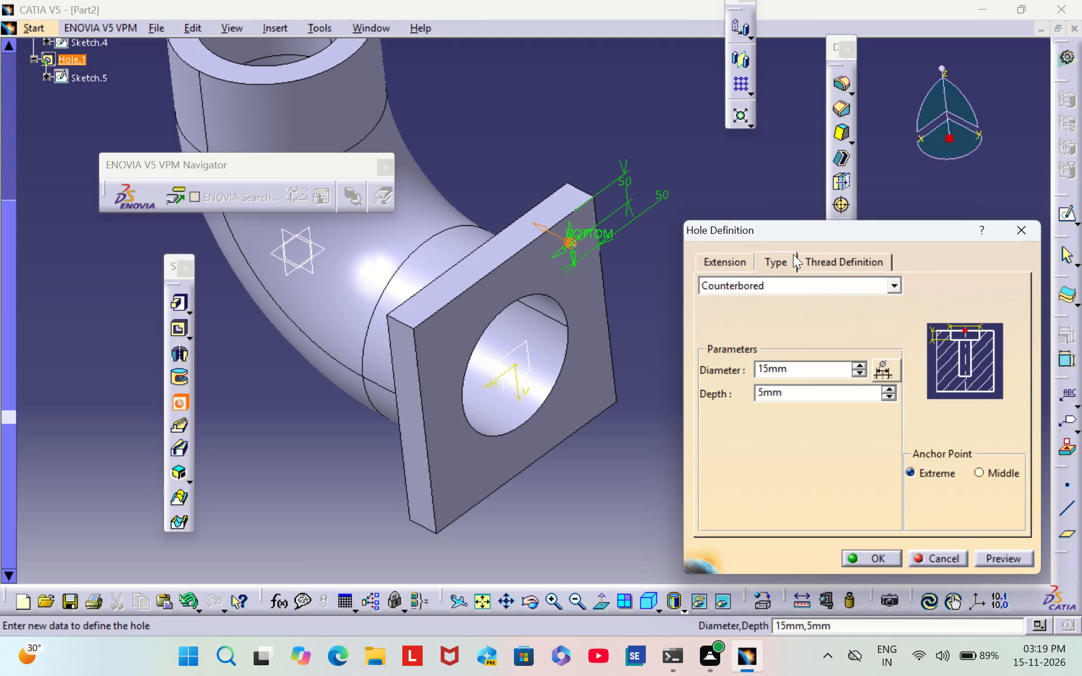
pyautogui.click(722, 259)
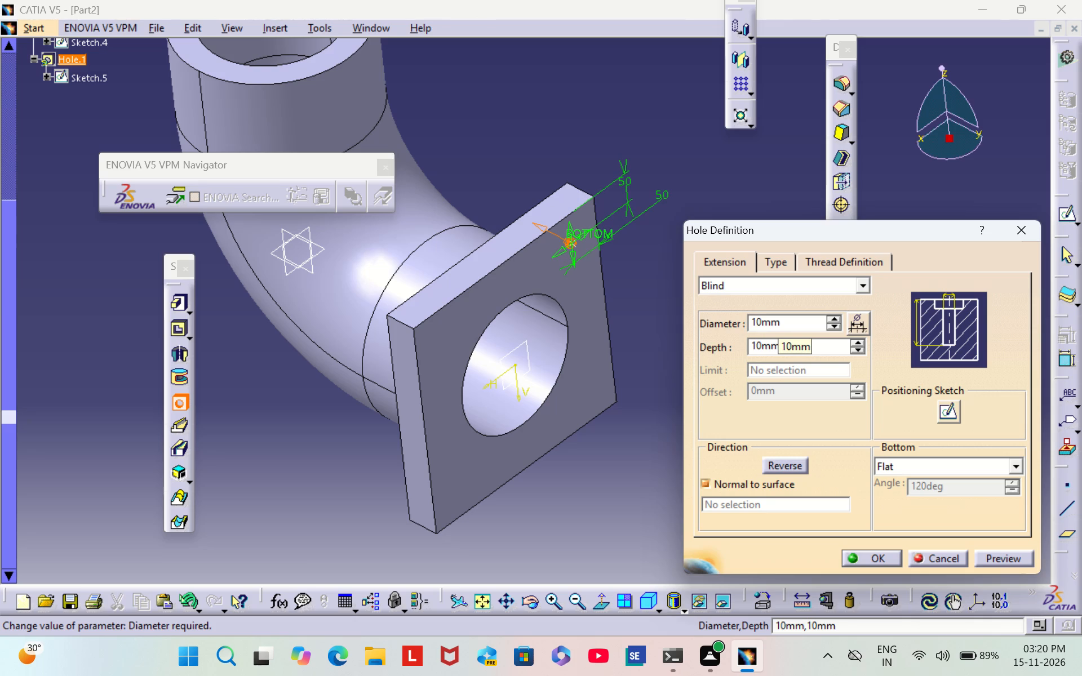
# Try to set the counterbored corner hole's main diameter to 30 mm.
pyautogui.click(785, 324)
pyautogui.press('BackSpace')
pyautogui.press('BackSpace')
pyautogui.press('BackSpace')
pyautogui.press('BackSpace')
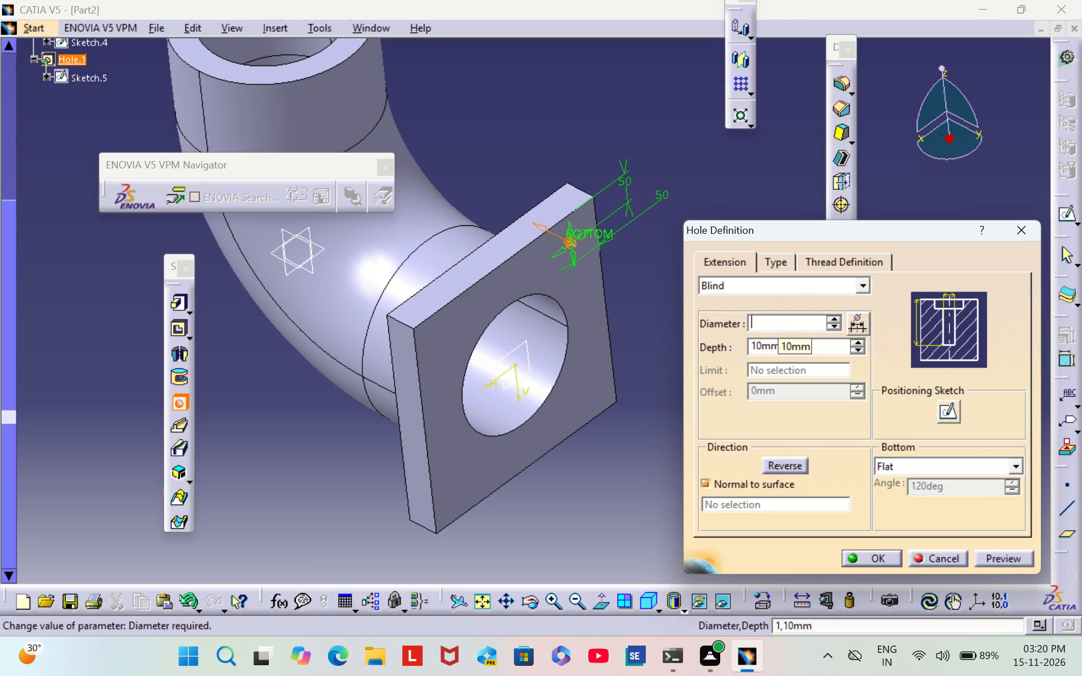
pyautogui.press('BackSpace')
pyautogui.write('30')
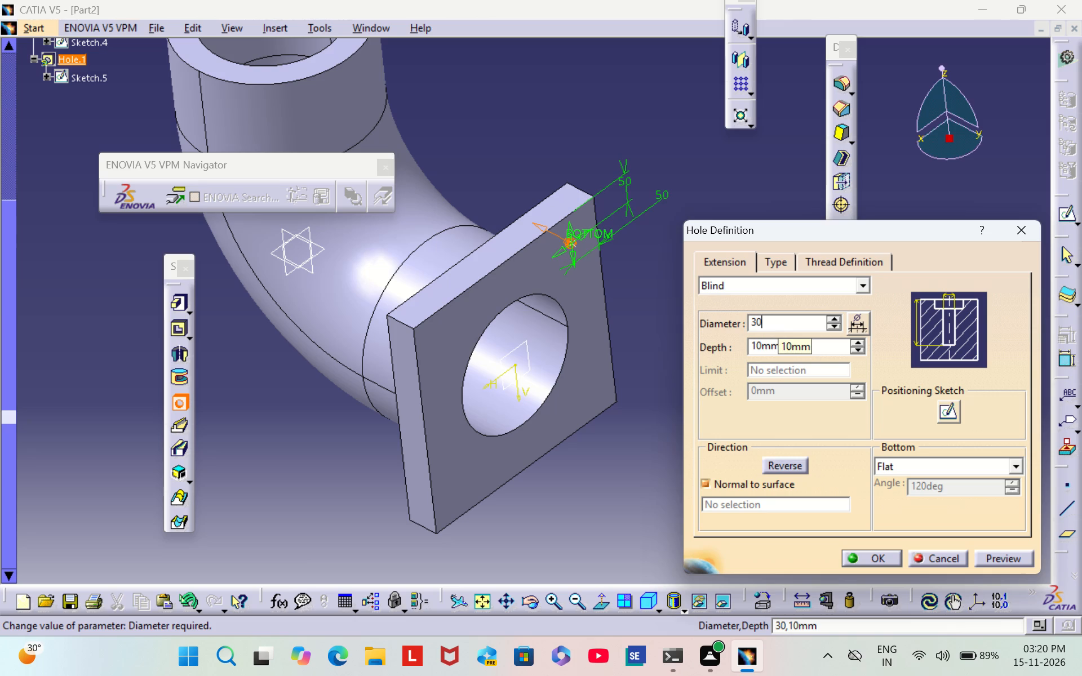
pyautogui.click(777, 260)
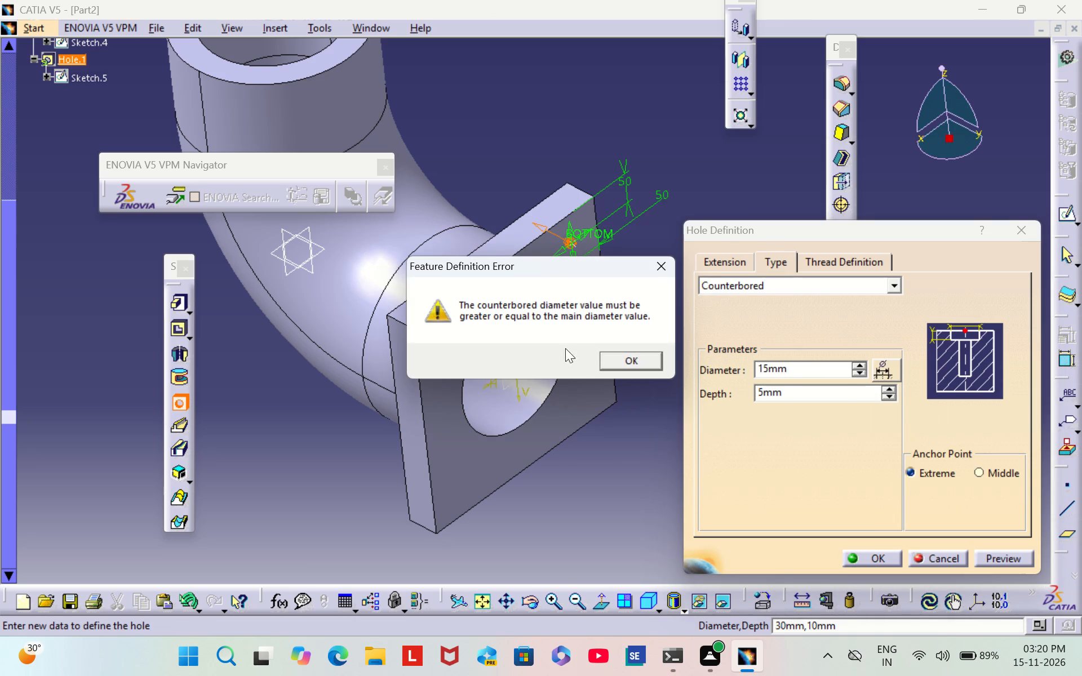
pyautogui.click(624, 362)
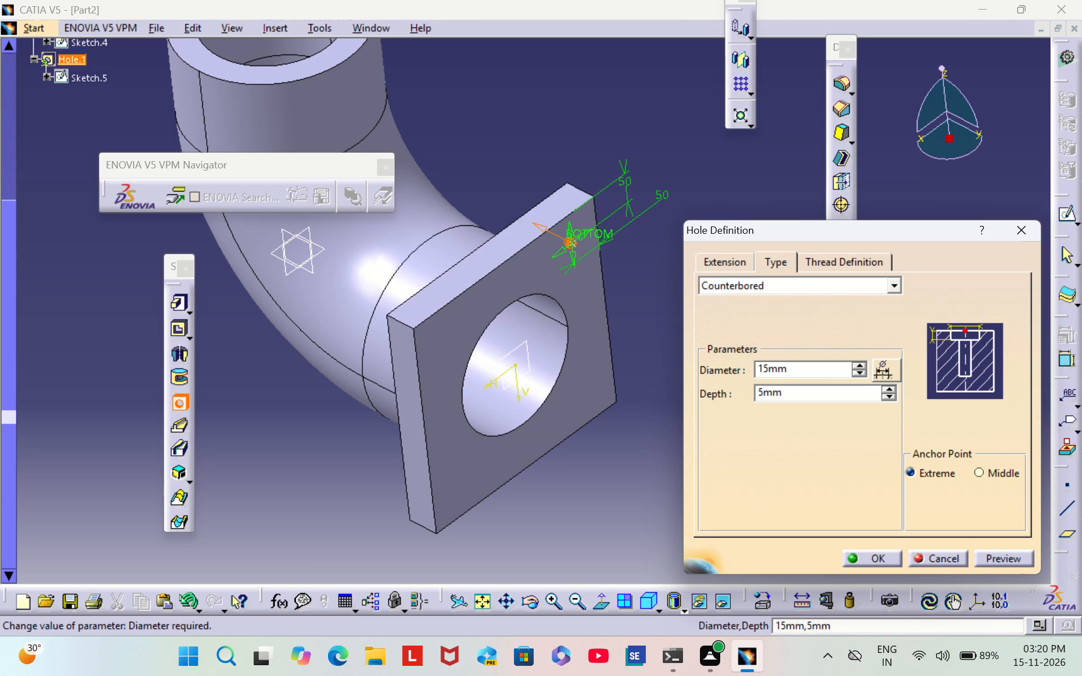
# Set the corner hole's counterbore diameter to 60 mm.
pyautogui.click(796, 369)
pyautogui.press('BackSpace')
pyautogui.press('BackSpace')
pyautogui.press('BackSpace')
pyautogui.press('BackSpace')
pyautogui.press('BackSpace')
pyautogui.press('BackSpace')
pyautogui.press('BackSpace')
pyautogui.press('BackSpace')
pyautogui.press('BackSpace')
pyautogui.press('BackSpace')
pyautogui.press('BackSpace')
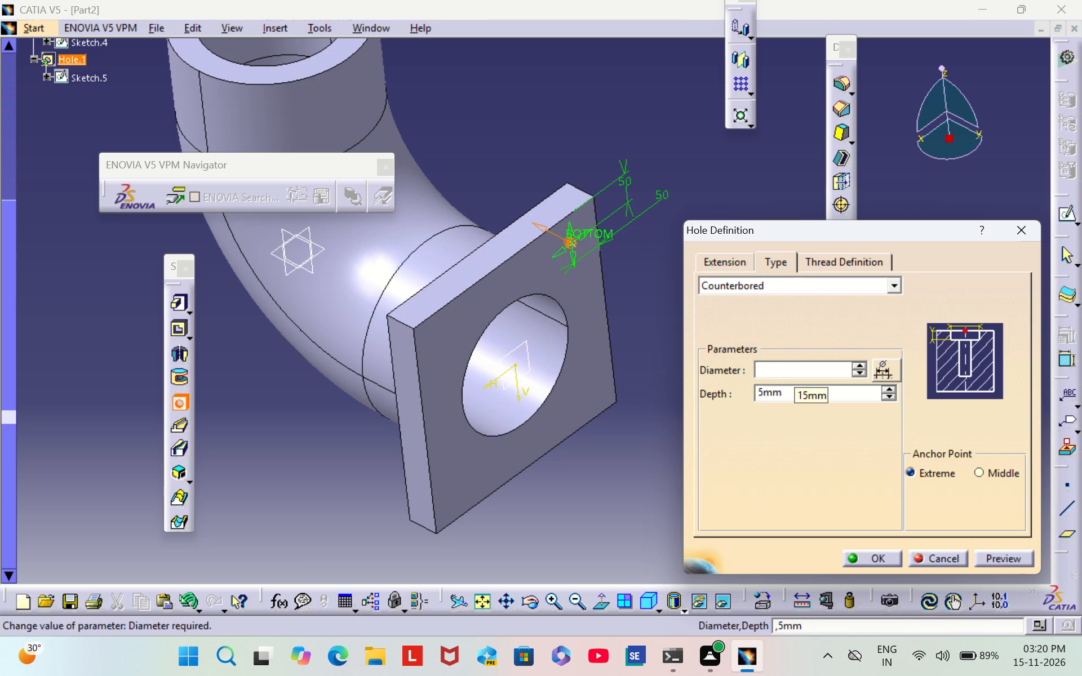
pyautogui.write('60')
# Set the corner hole's main diameter to 30 mm in its extension settings.
pyautogui.click(719, 255)
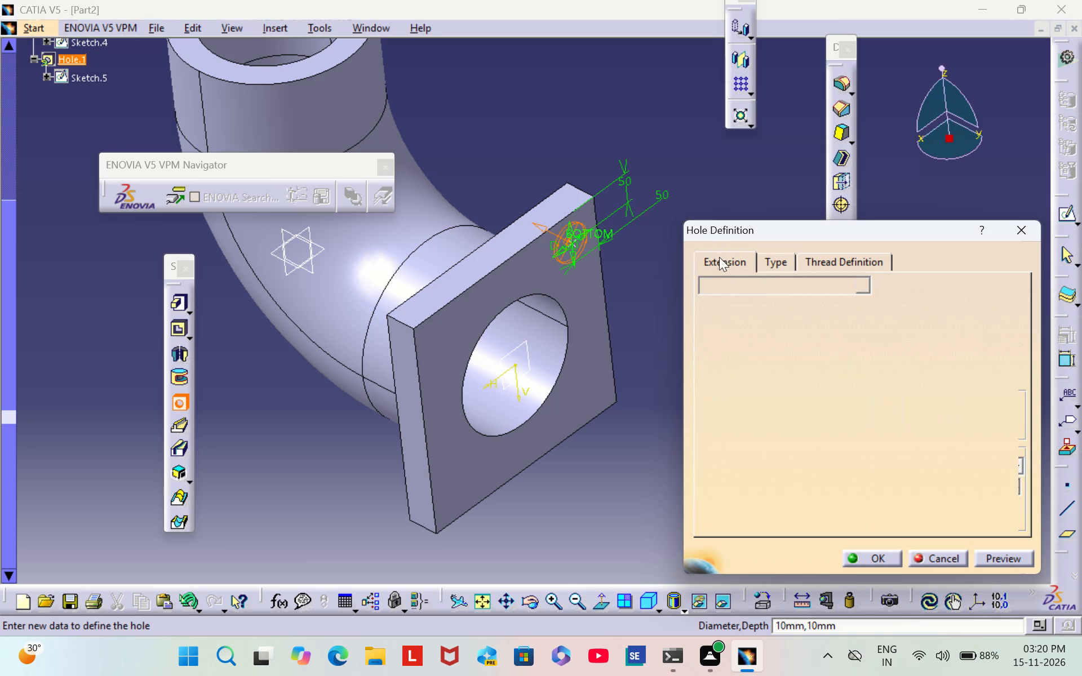
pyautogui.click(786, 319)
pyautogui.press('BackSpace')
pyautogui.press('BackSpace')
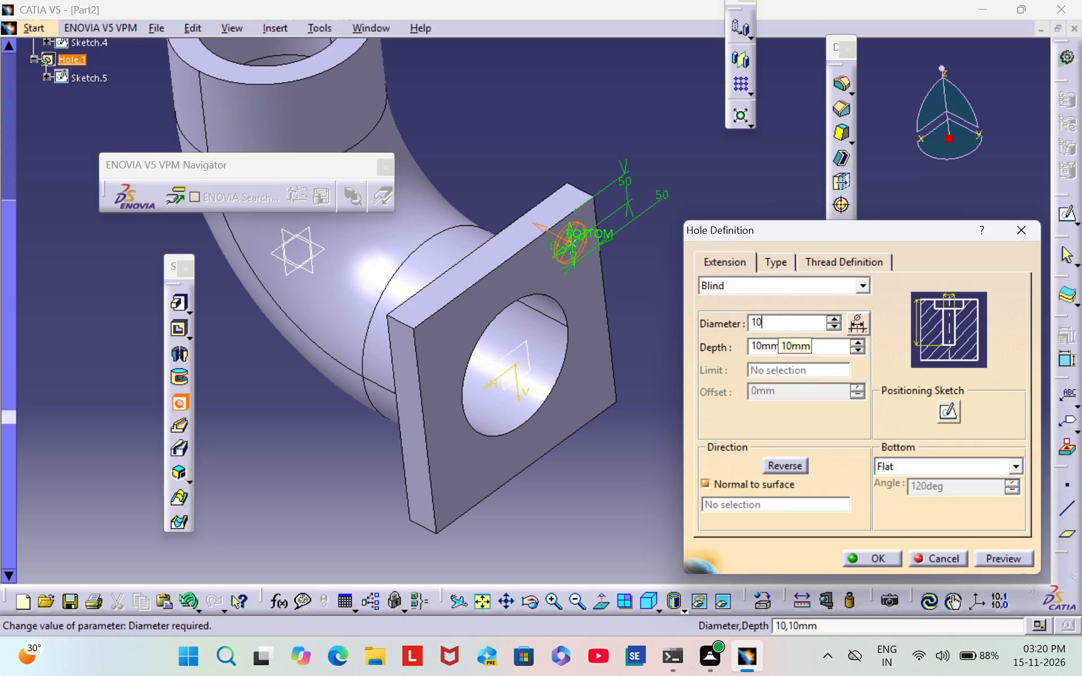
pyautogui.press('BackSpace')
pyautogui.press('BackSpace')
pyautogui.press('BackSpace')
pyautogui.write('30')
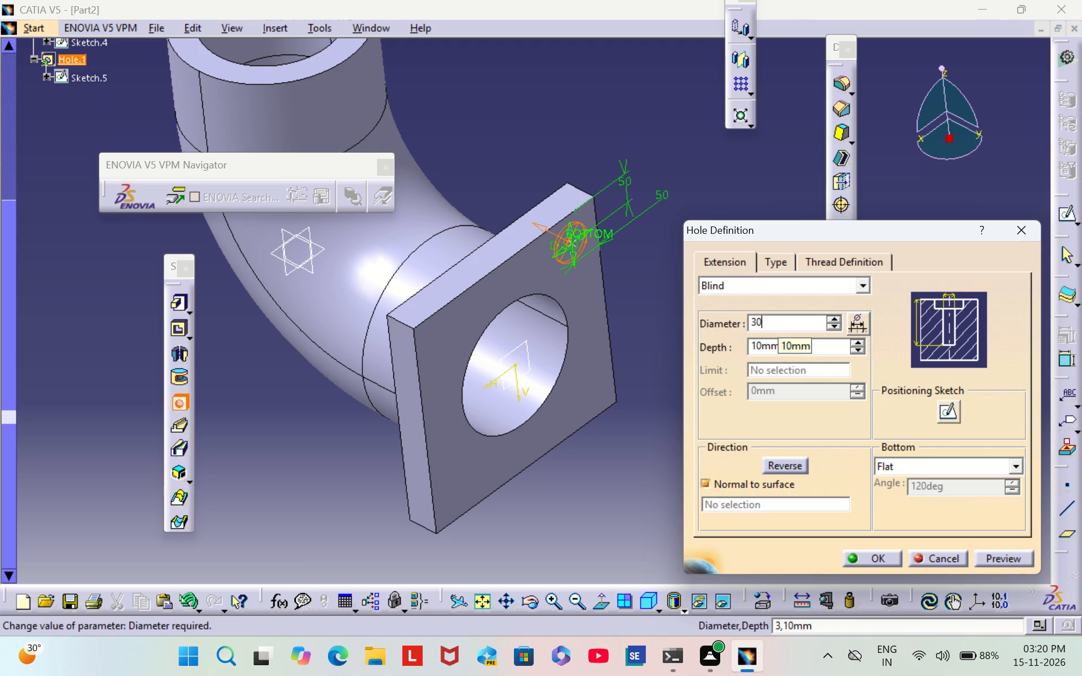
pyautogui.click(852, 261)
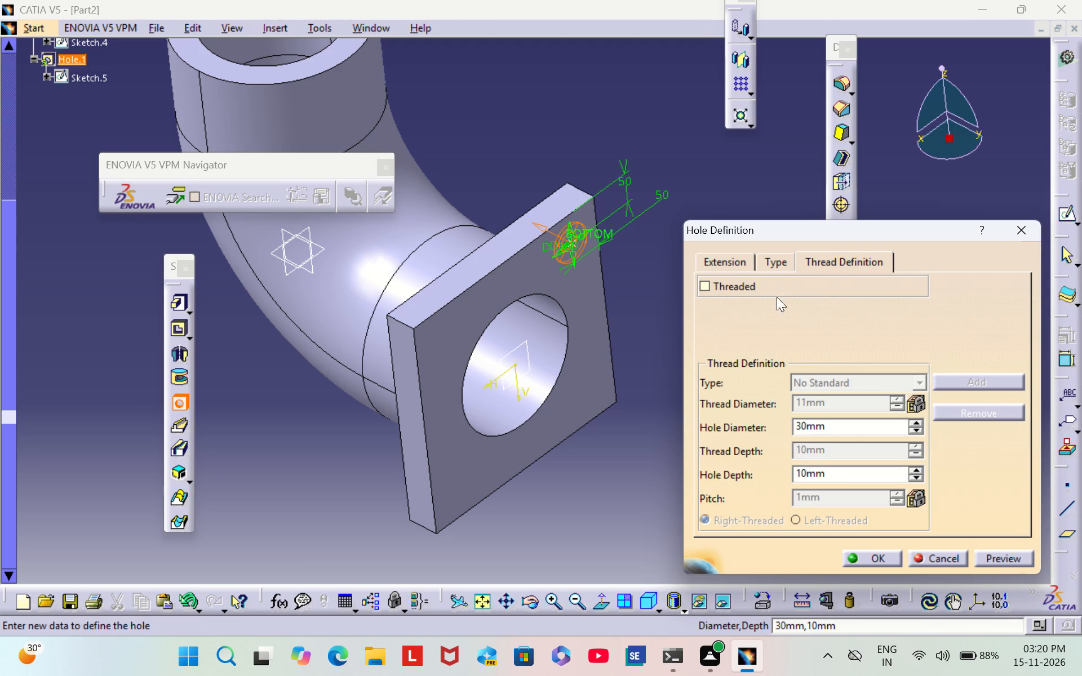
pyautogui.click(729, 261)
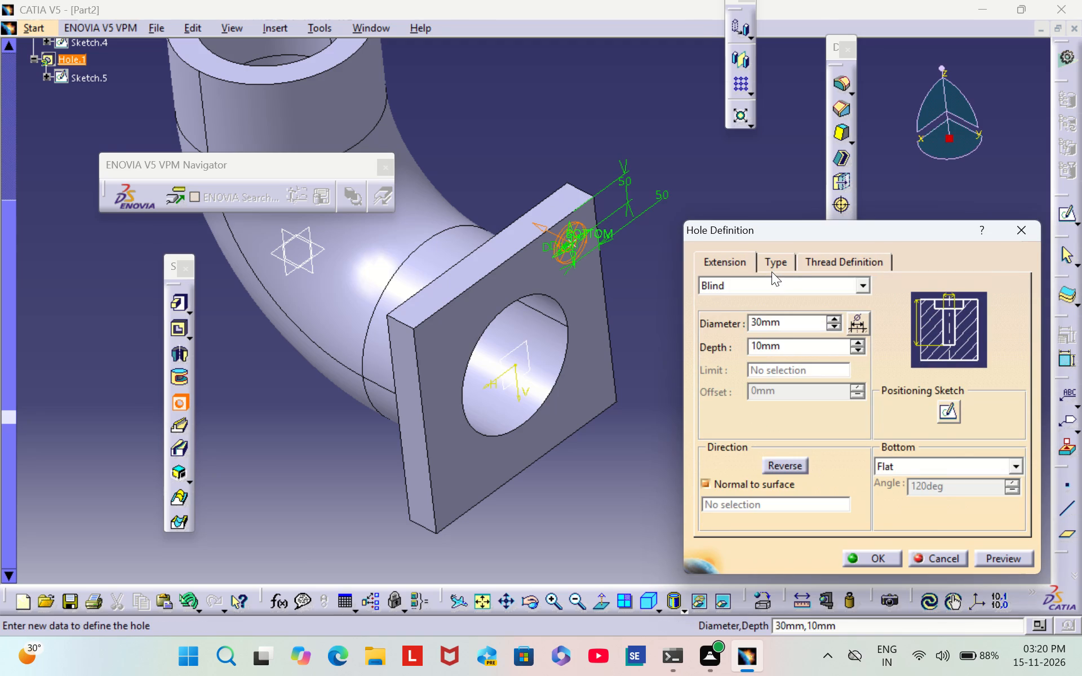
# Set the corner hole's extent to Up To Next, preview it and create the counterbored hole in the flange.
pyautogui.click(763, 288)
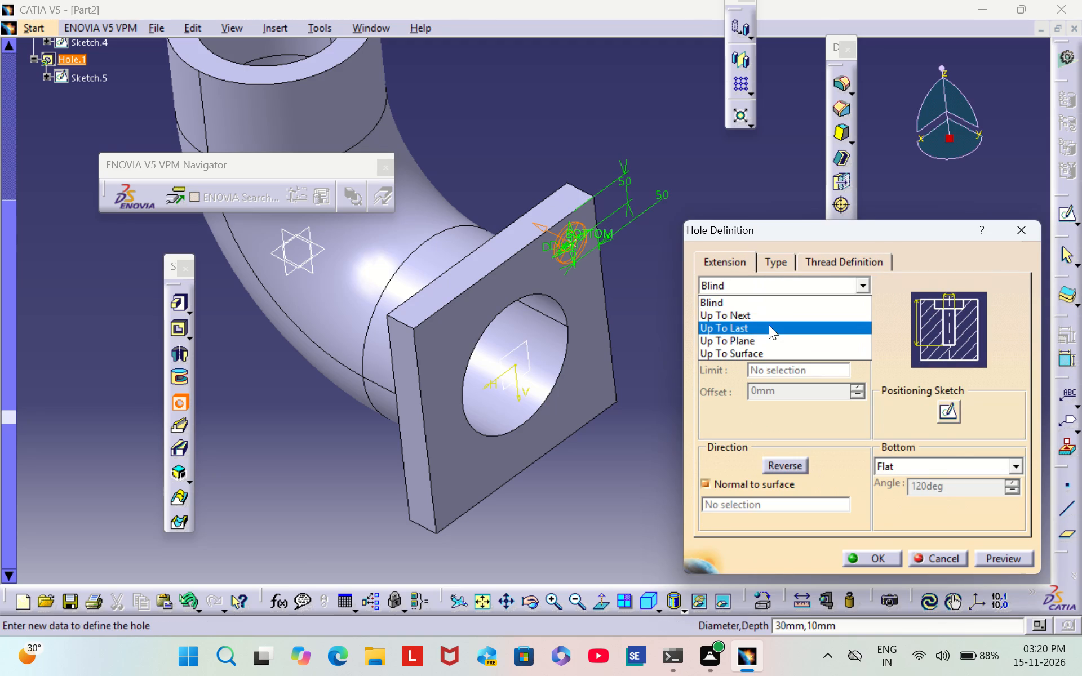
pyautogui.click(764, 315)
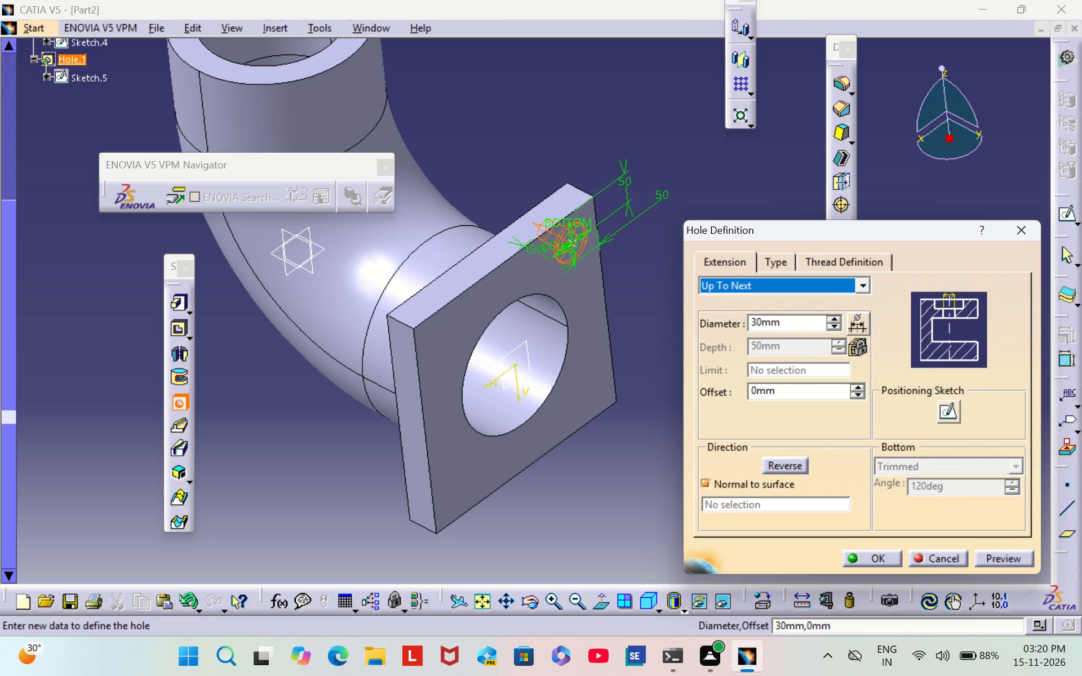
pyautogui.click(1003, 552)
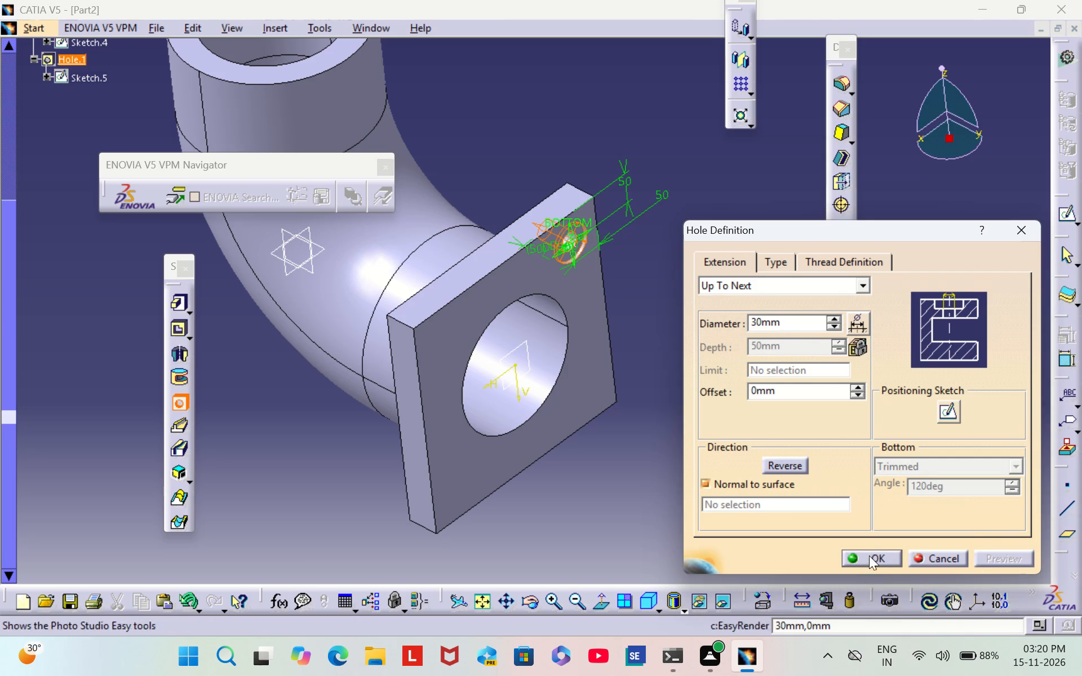
pyautogui.click(869, 555)
pyautogui.click(748, 381)
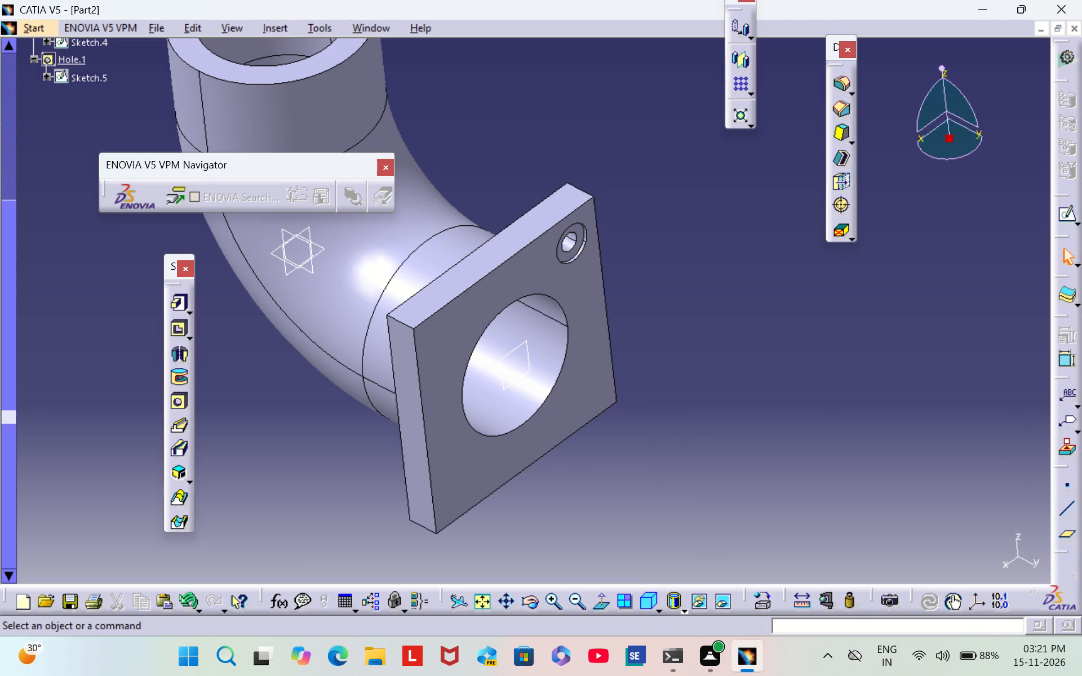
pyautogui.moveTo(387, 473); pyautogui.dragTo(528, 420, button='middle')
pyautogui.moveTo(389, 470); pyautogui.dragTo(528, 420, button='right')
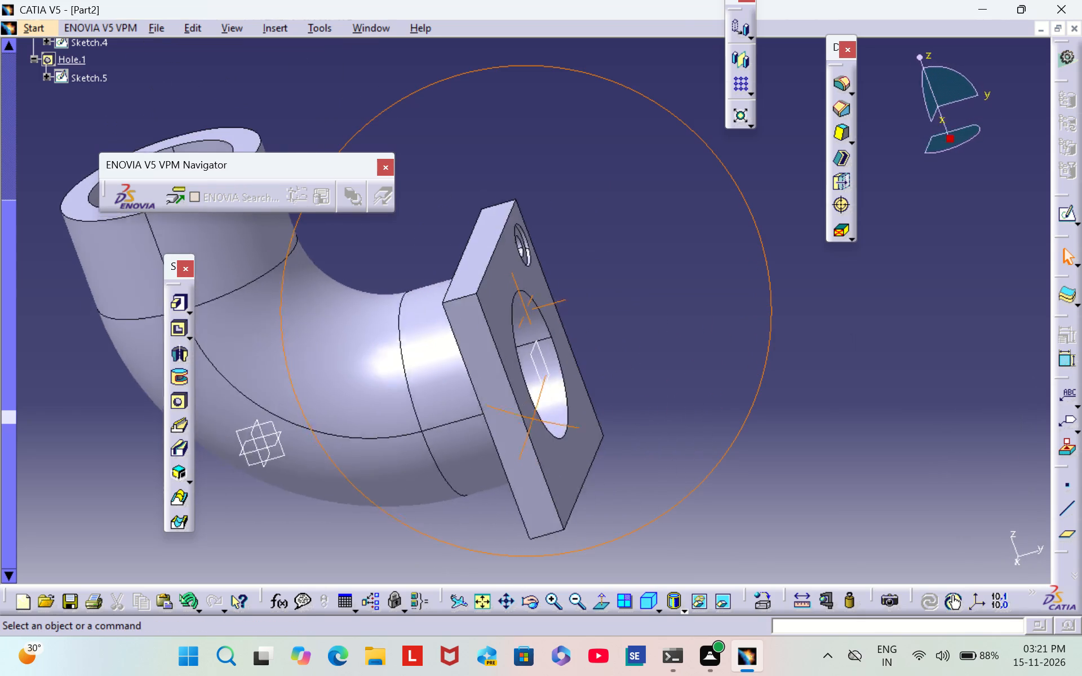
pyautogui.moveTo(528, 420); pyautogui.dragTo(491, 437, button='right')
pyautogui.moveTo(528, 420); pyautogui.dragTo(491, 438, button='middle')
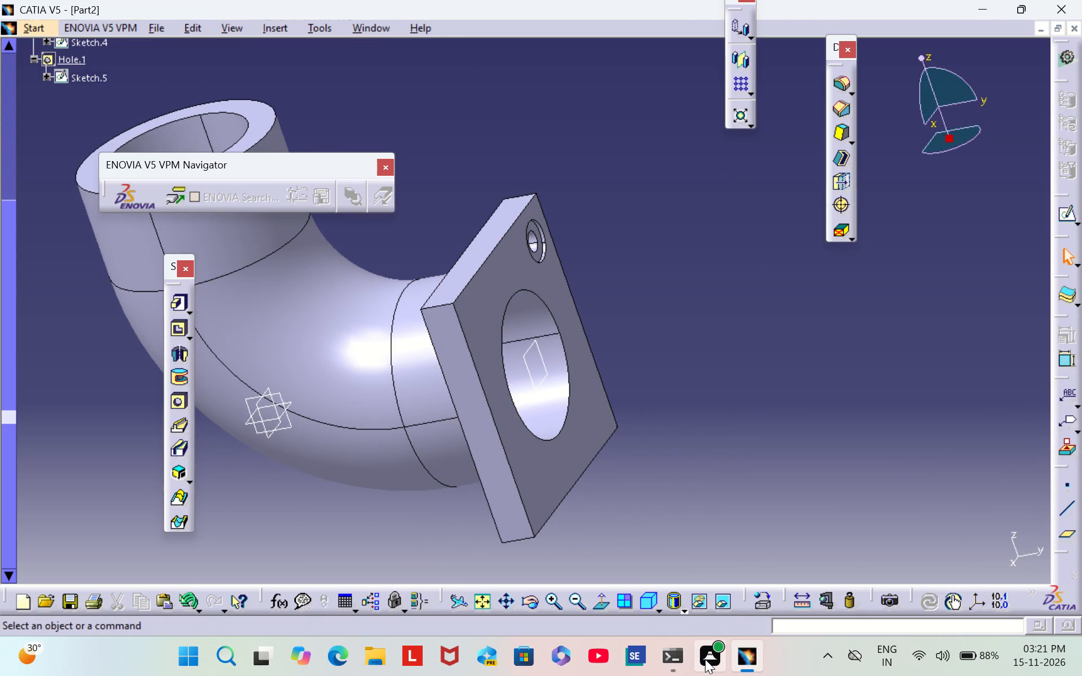
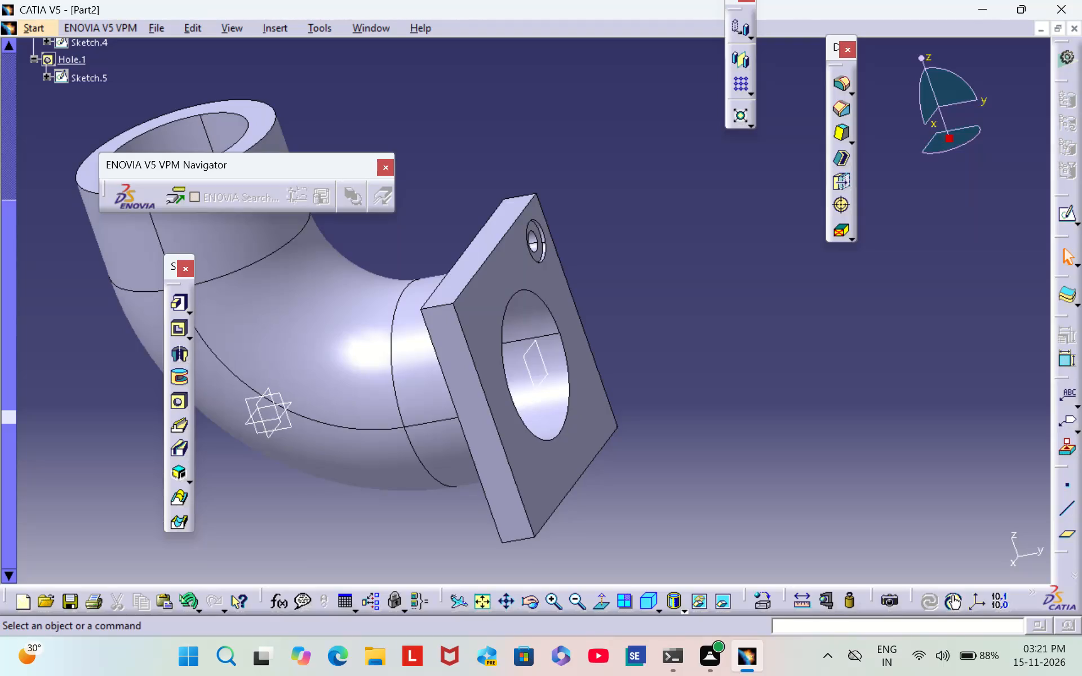
# Start a rectangular pattern of the counterbored corner hole, using the flange face's upper edge as the first direction reference.
pyautogui.scroll(-1, 389, 124)
pyautogui.moveTo(390, 124); pyautogui.dragTo(467, 158, button='middle')
pyautogui.moveTo(391, 123); pyautogui.dragTo(467, 158, button='right')
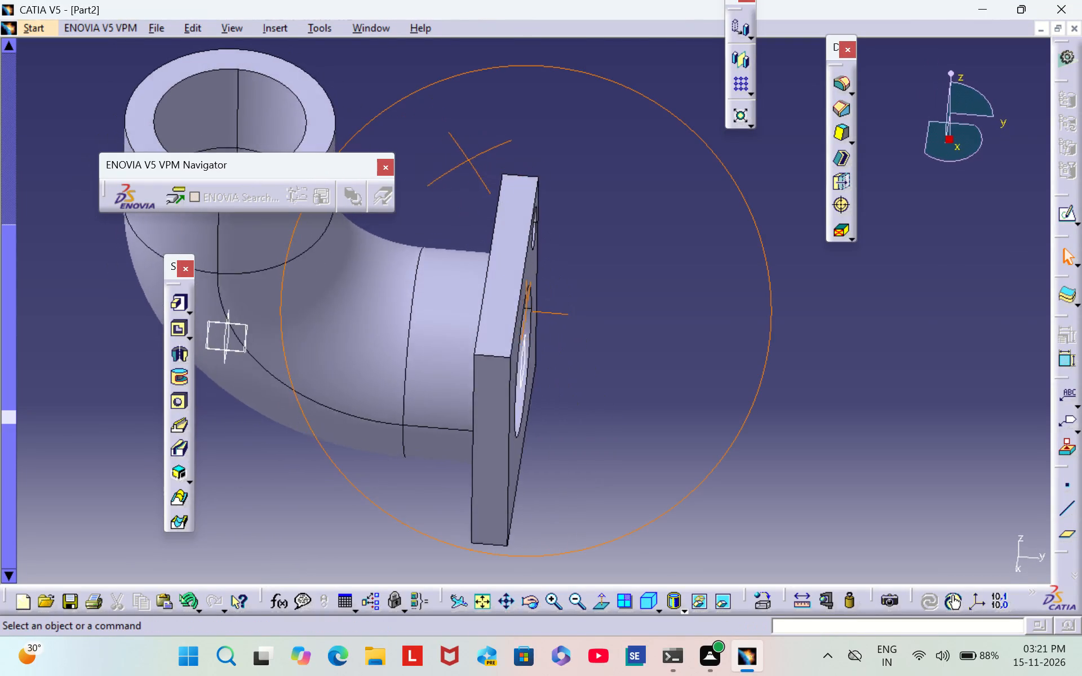
pyautogui.moveTo(467, 158); pyautogui.dragTo(445, 150, button='middle')
pyautogui.moveTo(467, 158); pyautogui.dragTo(445, 150, button='right')
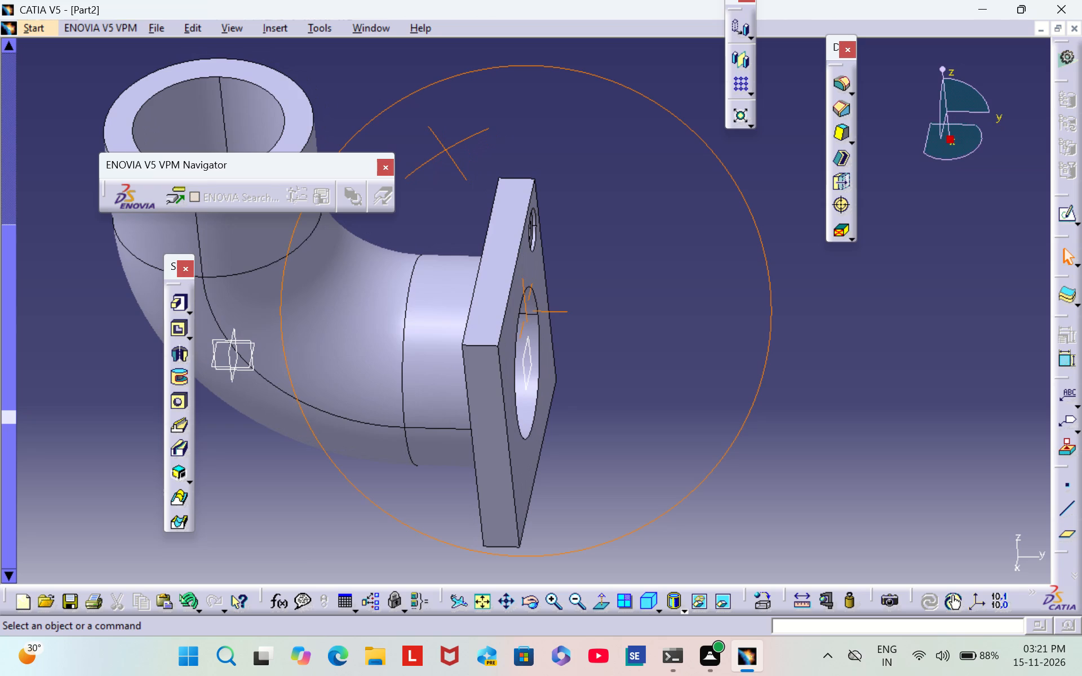
pyautogui.click(742, 83)
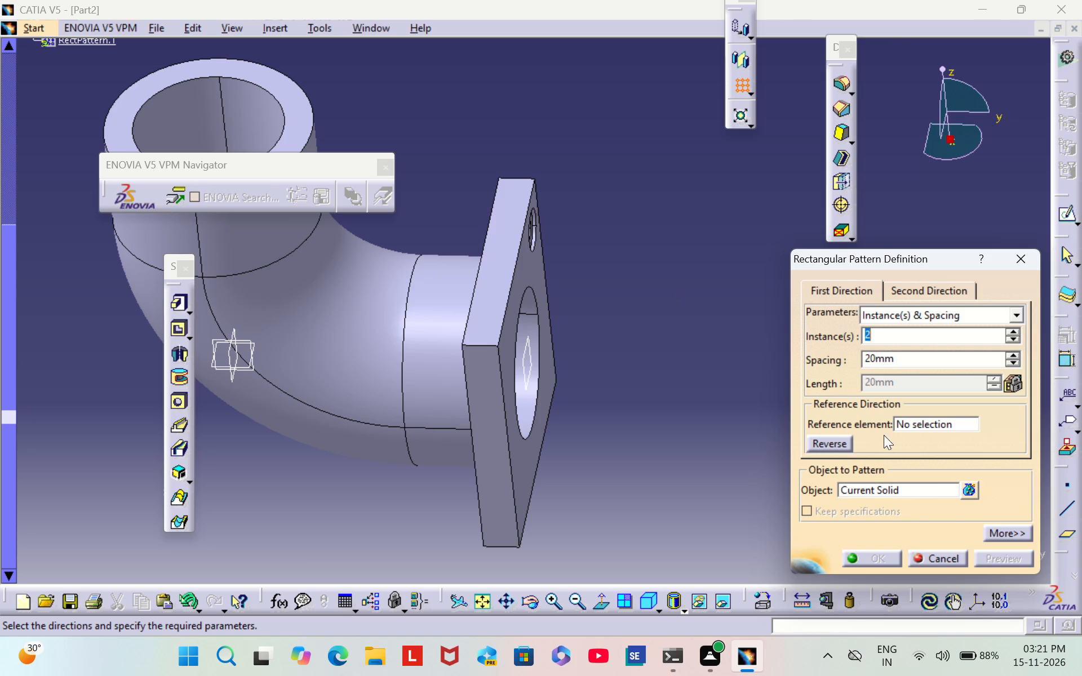
pyautogui.click(924, 420)
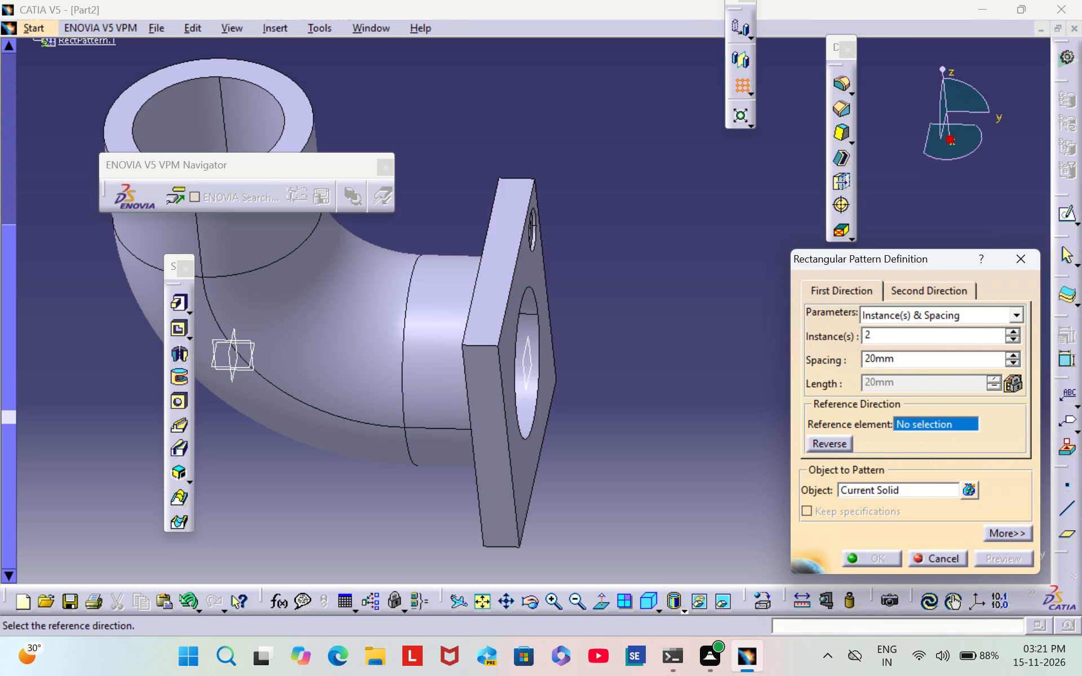
pyautogui.scroll(-2, 717, 348)
pyautogui.moveTo(717, 346); pyautogui.dragTo(521, 313, button='middle')
pyautogui.moveTo(715, 341); pyautogui.dragTo(520, 313, button='right')
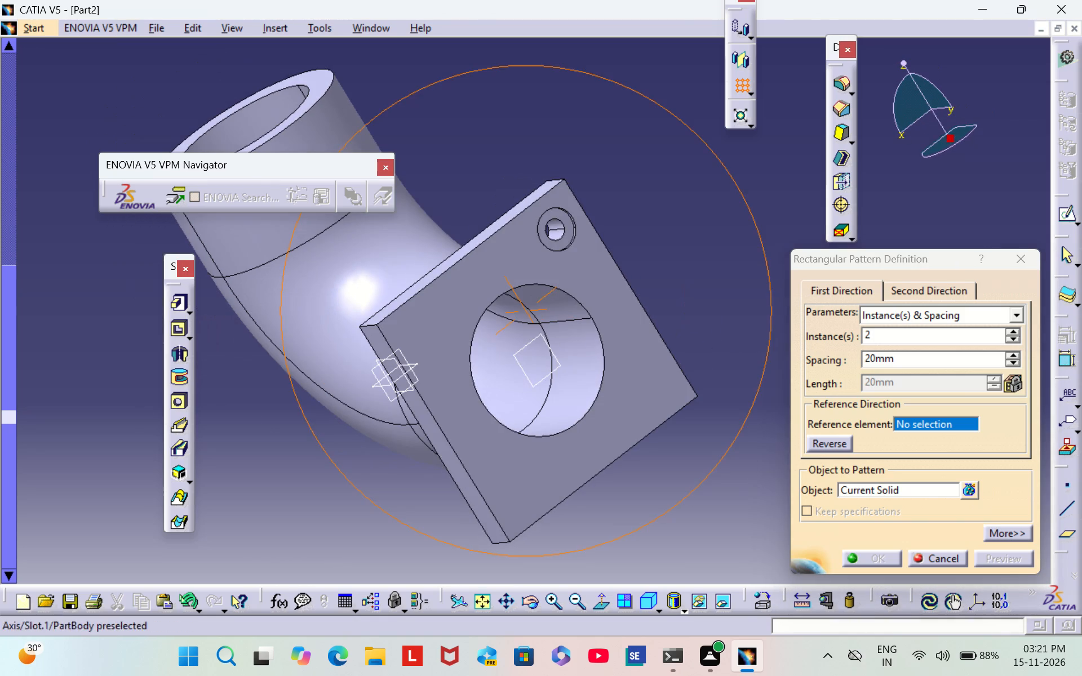
pyautogui.click(458, 261)
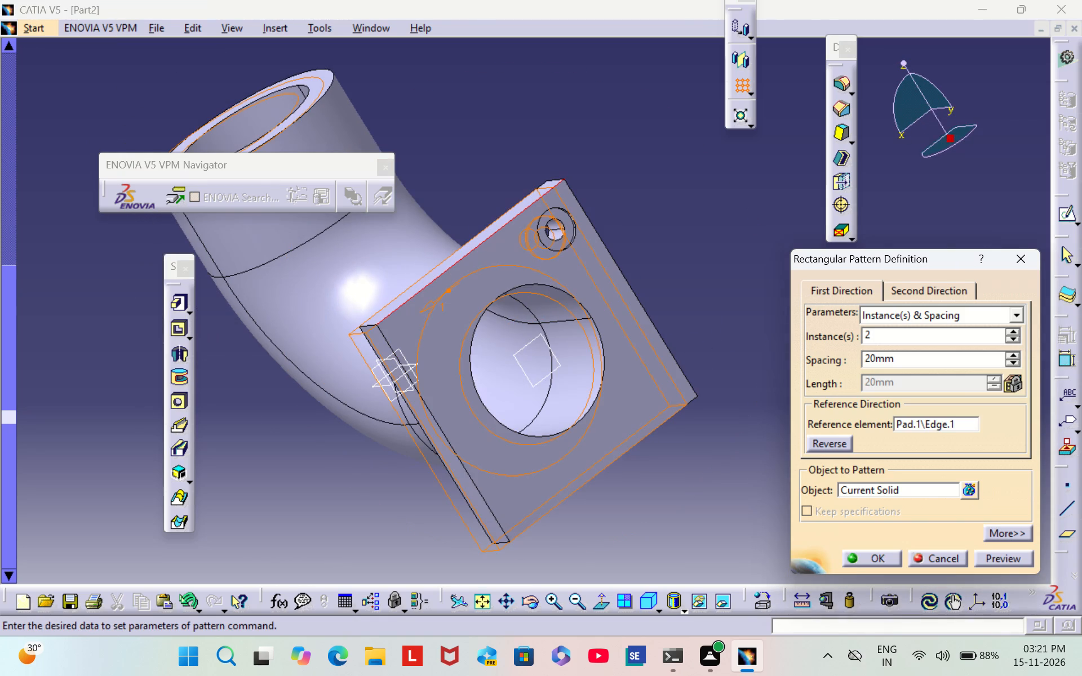
pyautogui.click(894, 491)
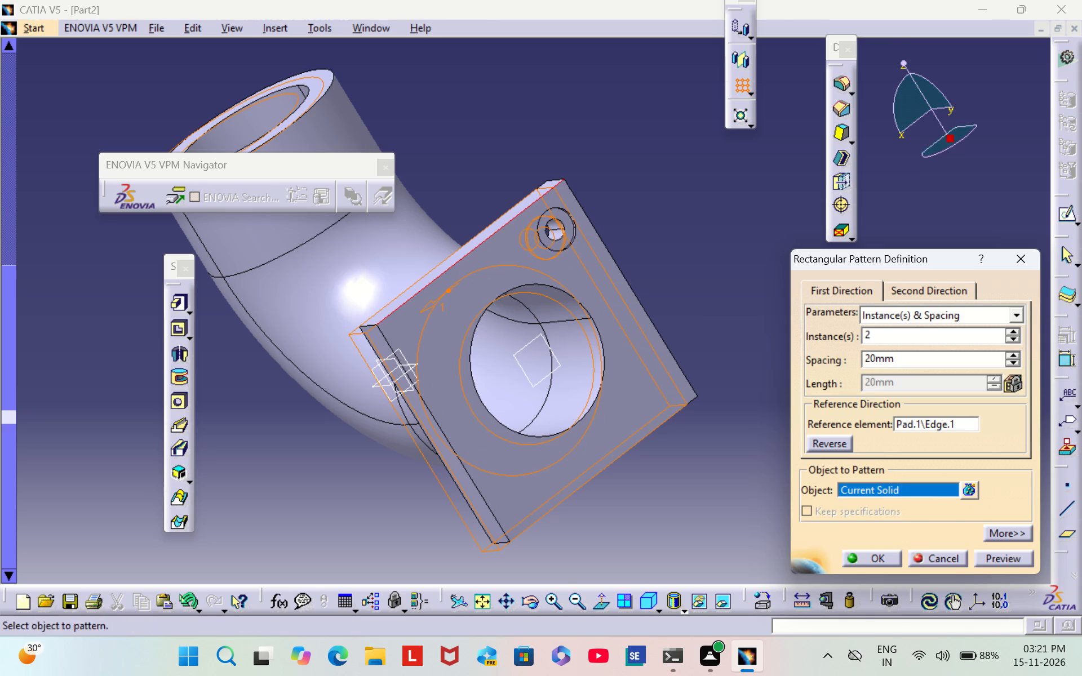
pyautogui.click(566, 221)
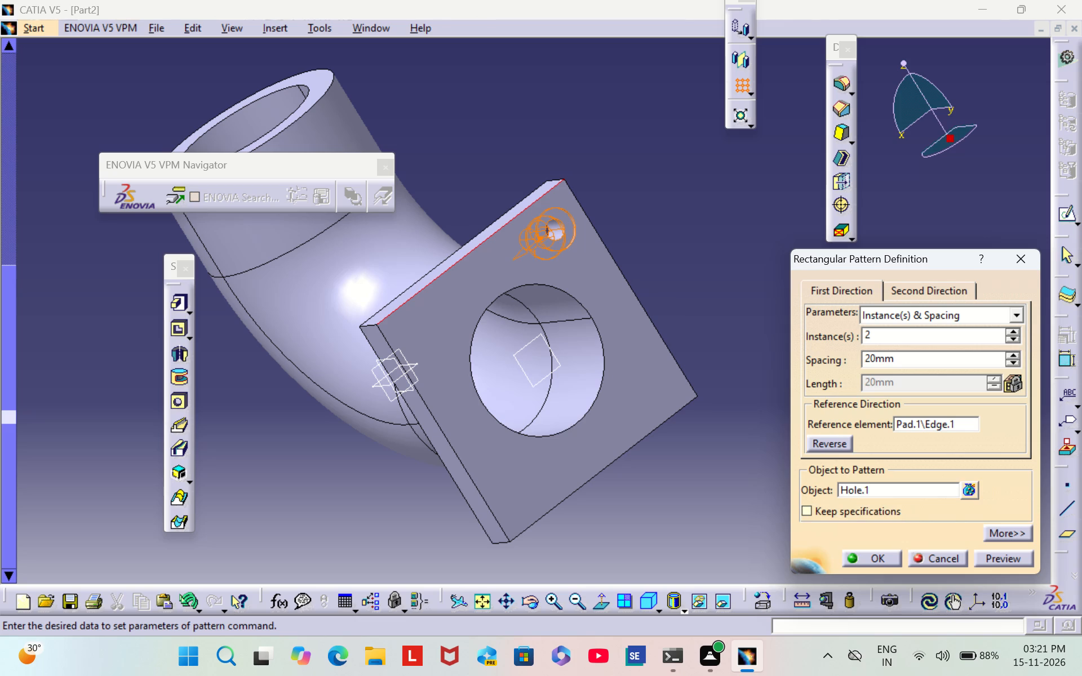
# Set the spacing to 260 mm with 2 instances and create the corner hole pattern along the flange's upper edge.
pyautogui.click(915, 361)
pyautogui.press('BackSpace')
pyautogui.press('BackSpace')
pyautogui.press('BackSpace')
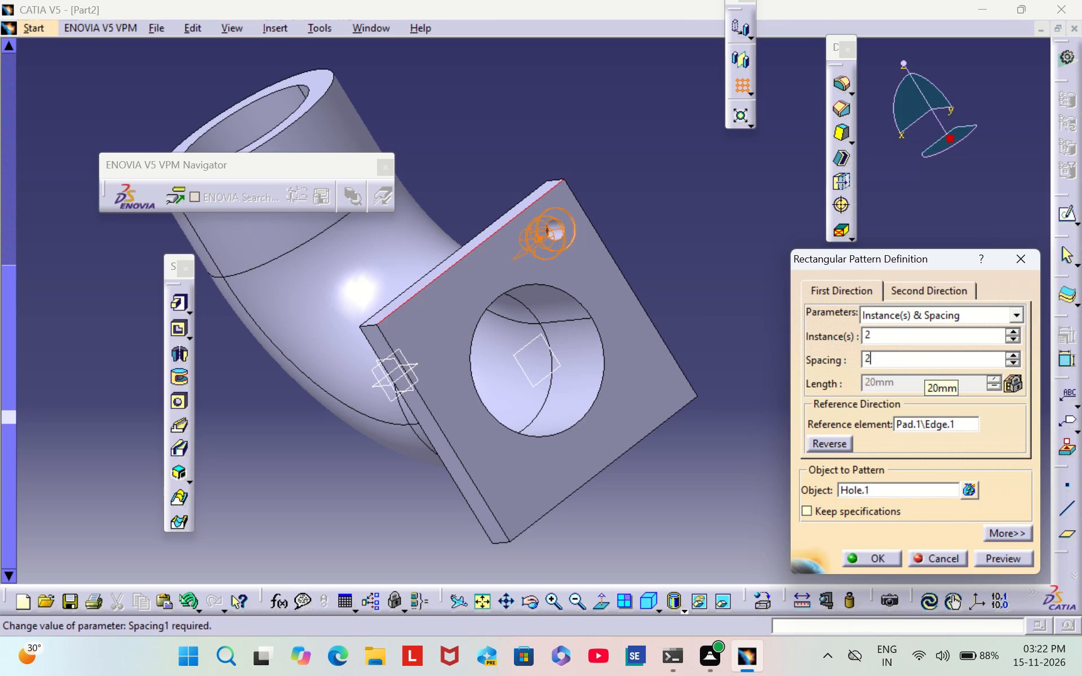
pyautogui.write('60')
pyautogui.click(879, 554)
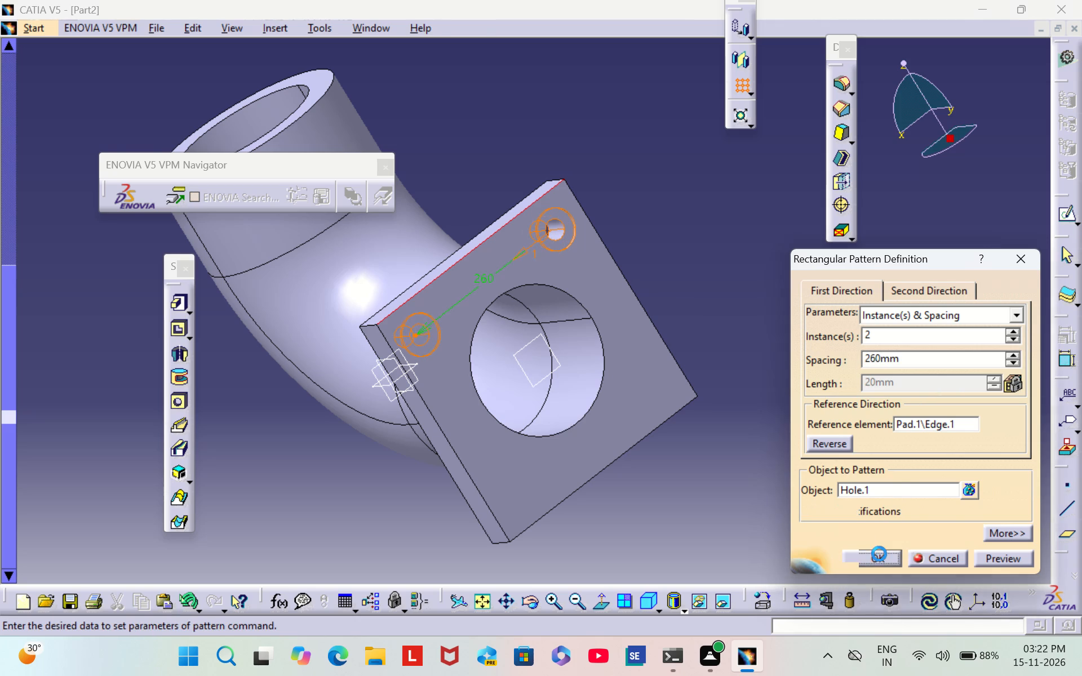
pyautogui.click(881, 558)
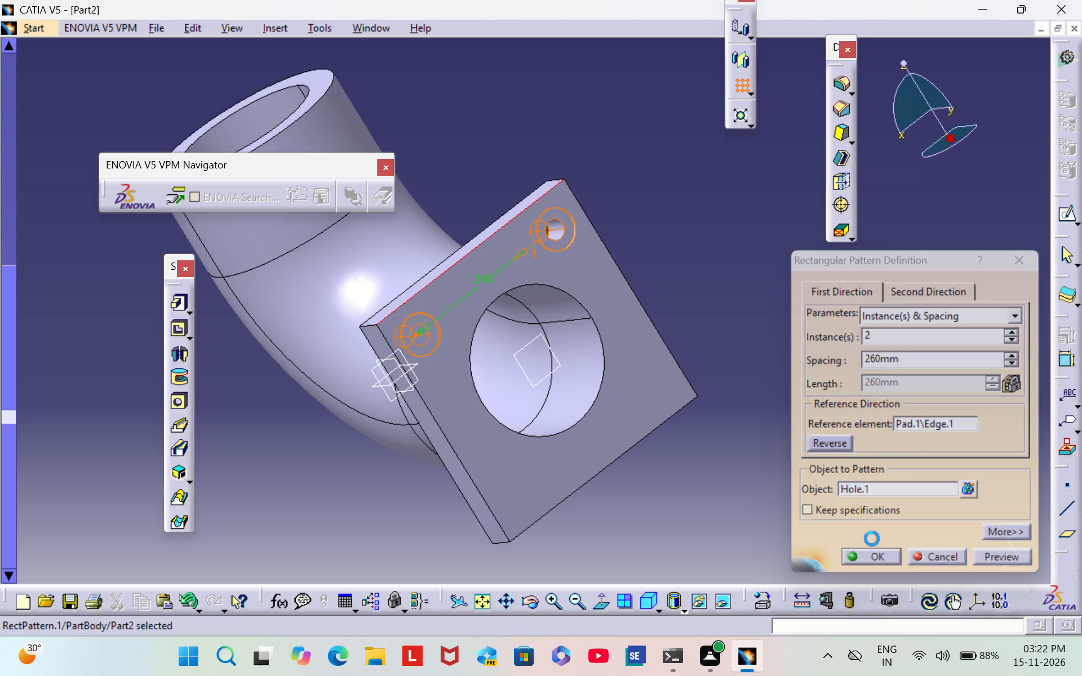
pyautogui.click(734, 333)
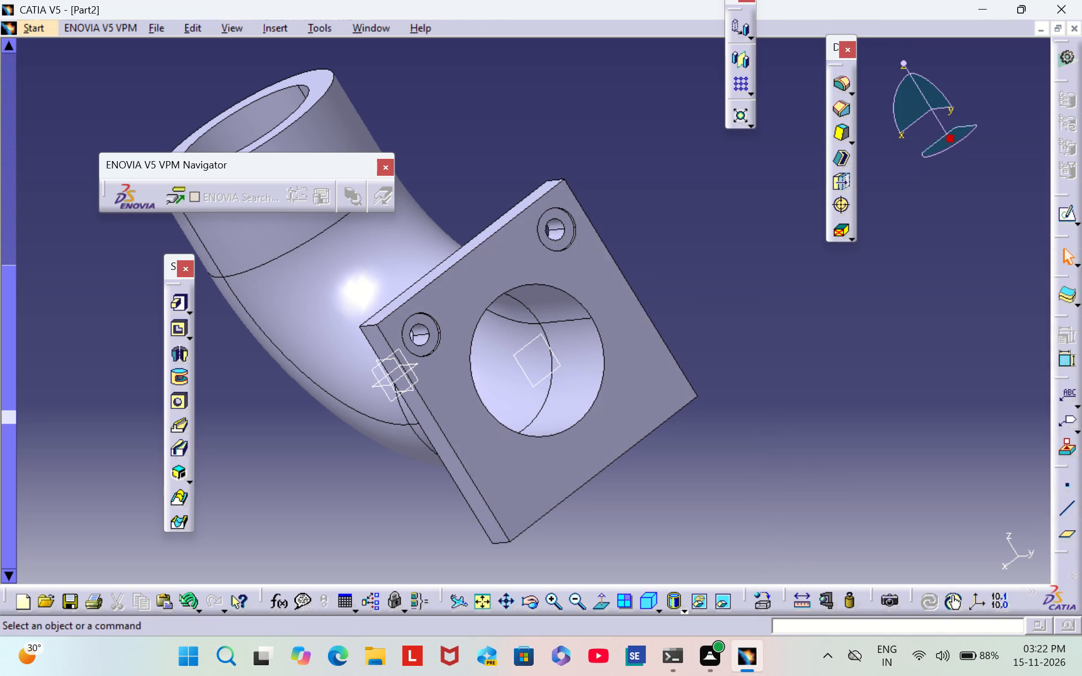
# Pattern the existing hole pattern along the flange's adjacent side edge with 2 instances at 260 mm spacing, filling the remaining corners.
pyautogui.click(737, 89)
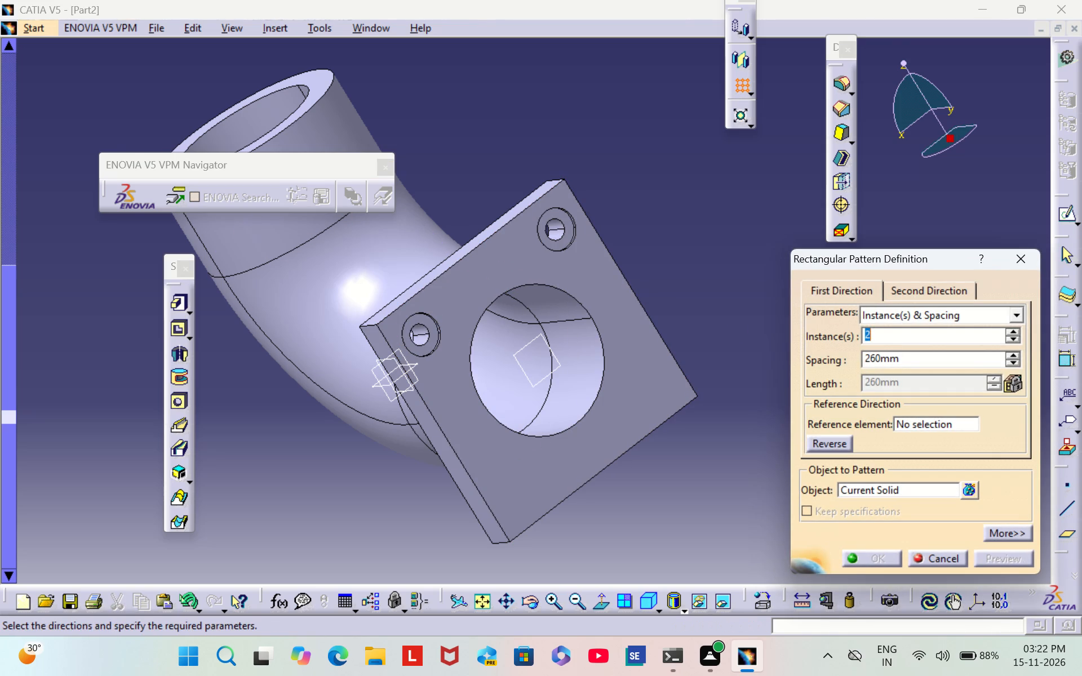
pyautogui.click(932, 425)
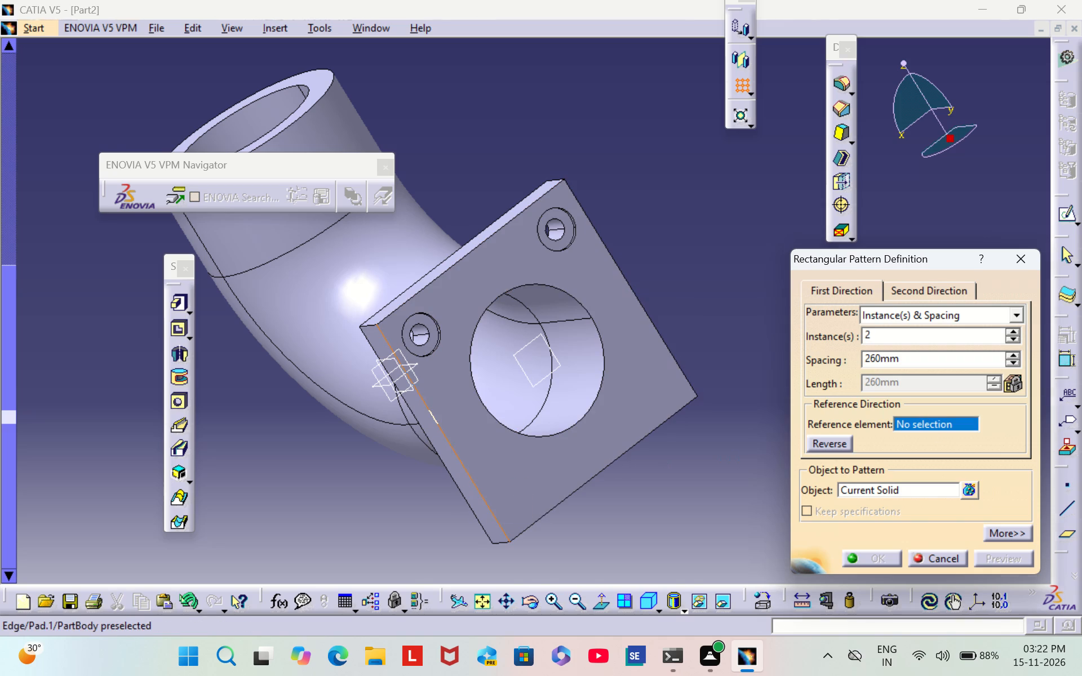
pyautogui.click(471, 478)
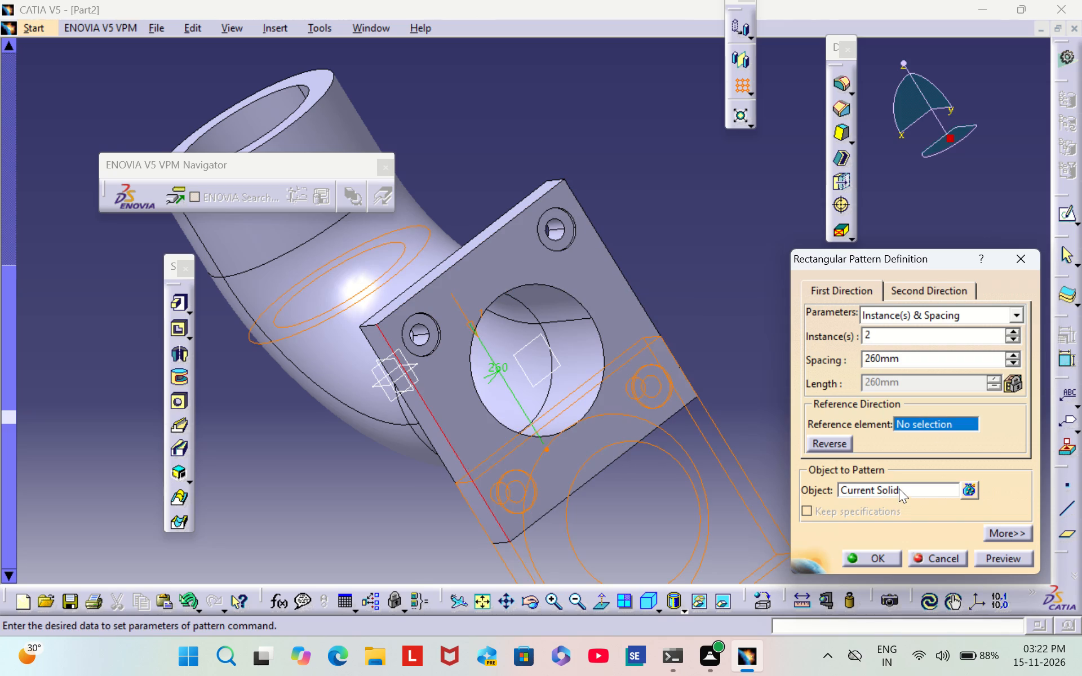
pyautogui.click(899, 485)
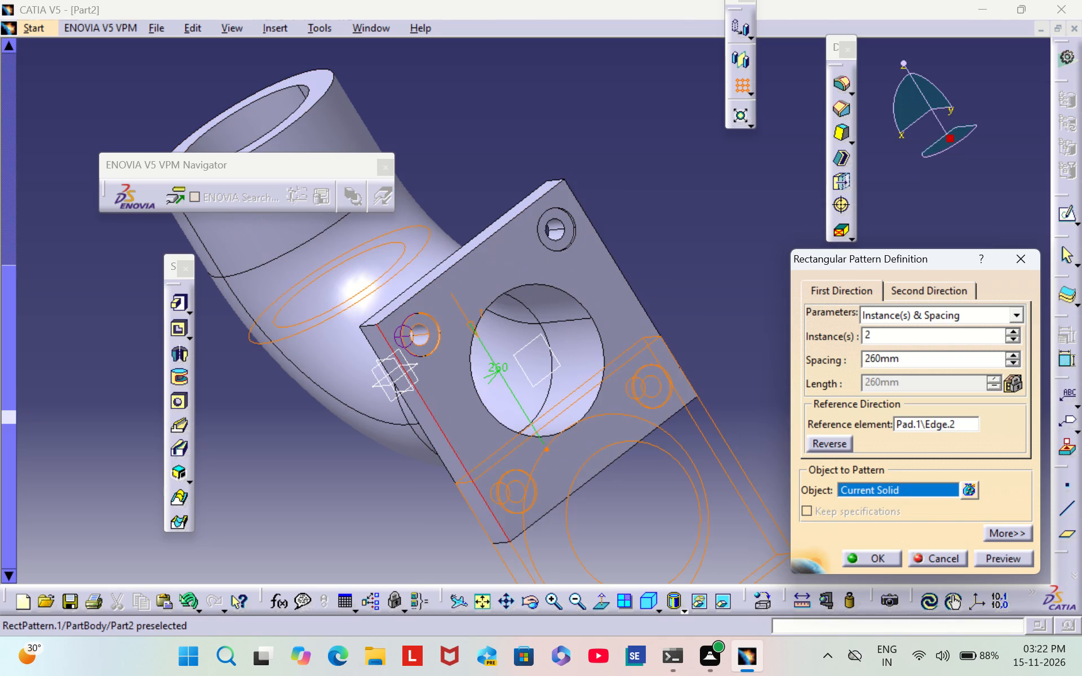
pyautogui.click(436, 345)
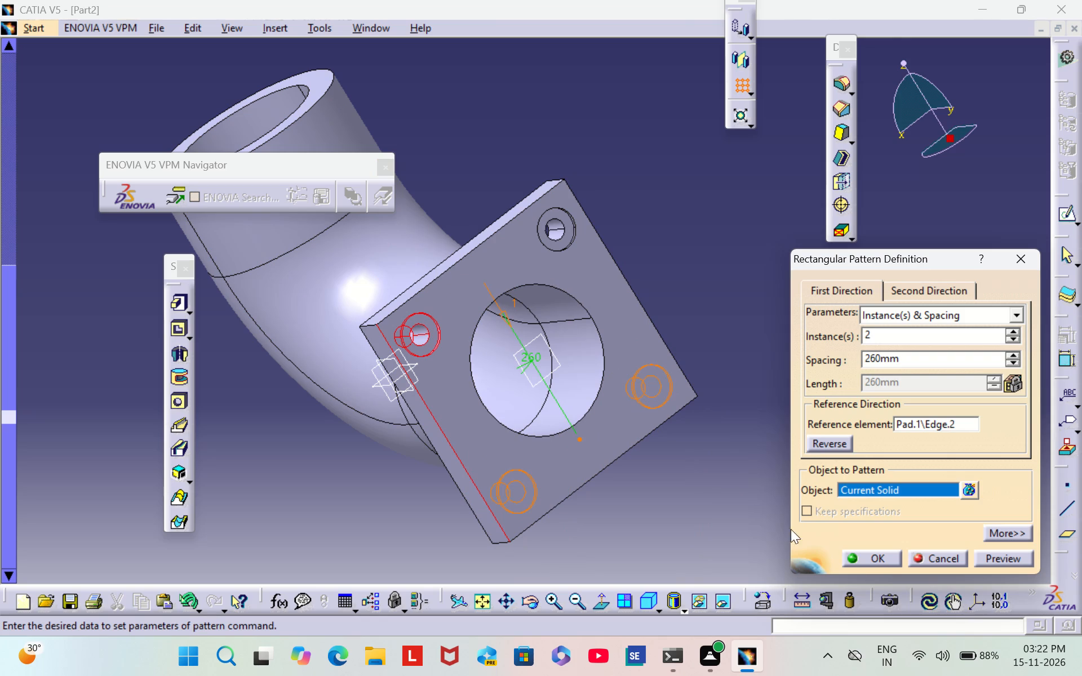
pyautogui.click(878, 558)
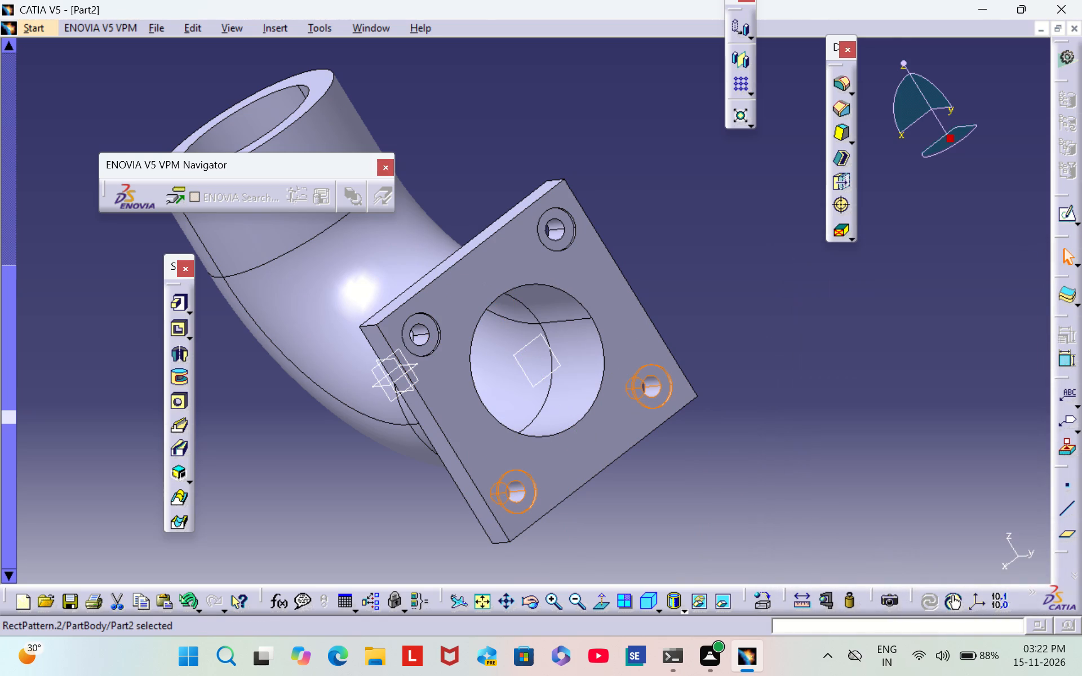
pyautogui.click(778, 414)
# Examine the elbow, its open pipe end and the flange's corner holes from several angles.
pyautogui.scroll(-3, 305, 492)
pyautogui.moveTo(305, 490); pyautogui.dragTo(309, 483, button='middle')
pyautogui.moveTo(305, 489); pyautogui.dragTo(309, 483, button='right')
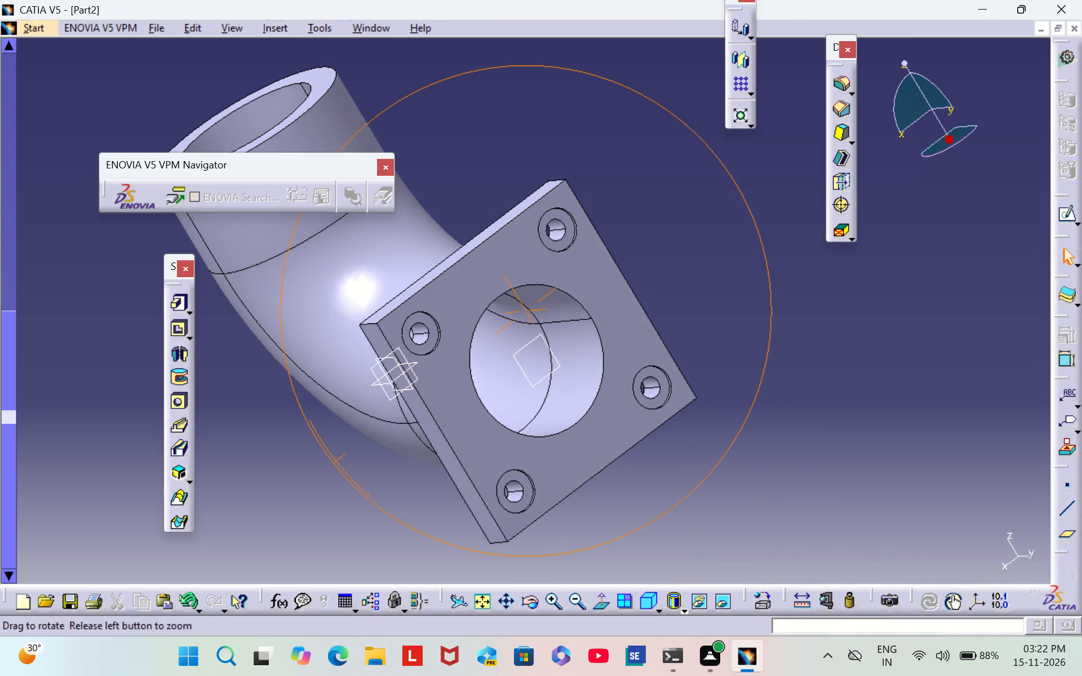
pyautogui.moveTo(309, 483); pyautogui.dragTo(524, 551, button='middle')
pyautogui.moveTo(309, 483); pyautogui.dragTo(524, 551, button='right')
pyautogui.scroll(1, 524, 550)
pyautogui.moveTo(289, 296); pyautogui.dragTo(524, 283, button='middle')
pyautogui.moveTo(289, 295); pyautogui.dragTo(524, 283, button='right')
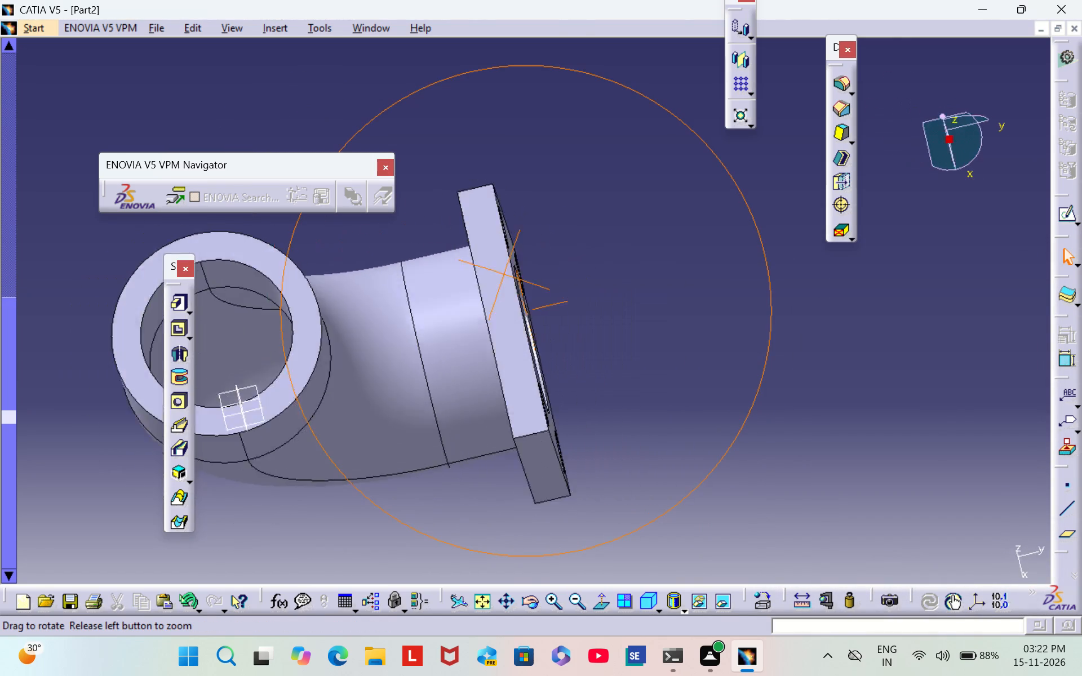
pyautogui.moveTo(524, 283); pyautogui.dragTo(442, 282, button='right')
pyautogui.moveTo(524, 283); pyautogui.dragTo(442, 282, button='middle')
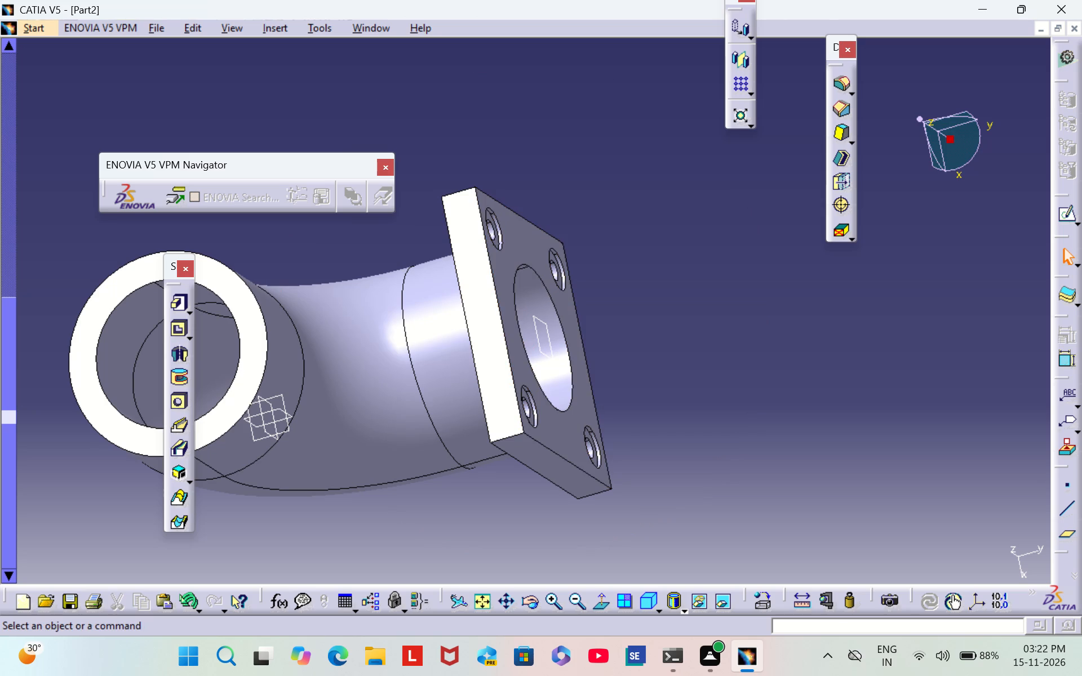
pyautogui.scroll(-1, 436, 135)
pyautogui.moveTo(436, 135); pyautogui.dragTo(511, 235, button='middle')
pyautogui.moveTo(436, 135); pyautogui.dragTo(511, 235, button='right')
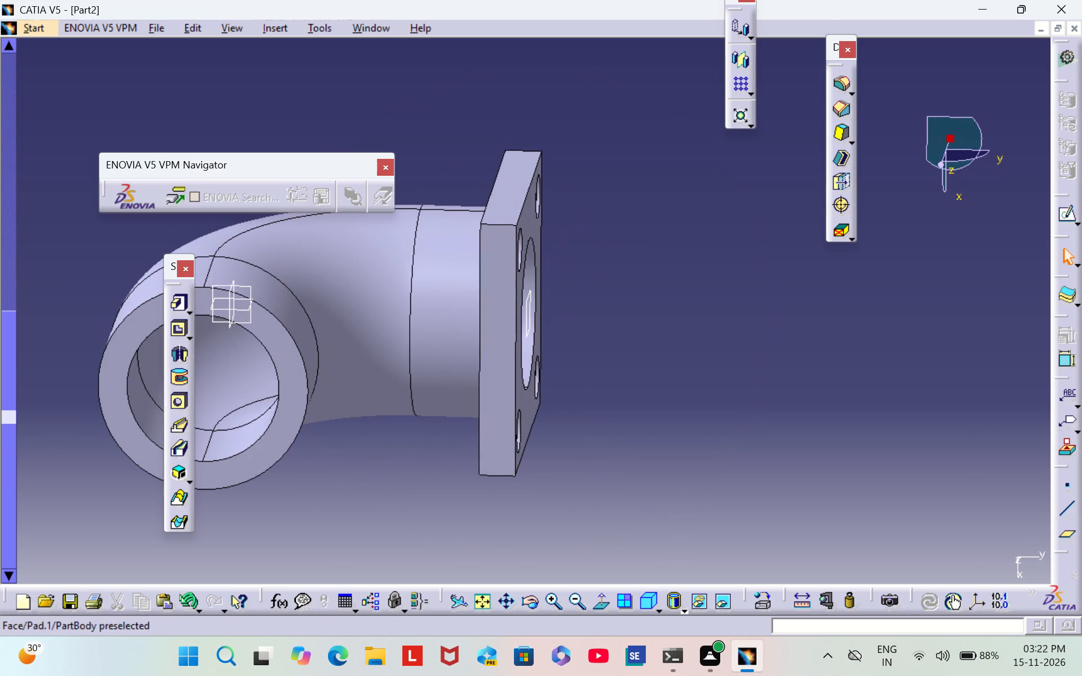
pyautogui.moveTo(419, 172); pyautogui.dragTo(646, 146, button='middle')
pyautogui.scroll(-2, 446, 188)
pyautogui.moveTo(447, 188); pyautogui.dragTo(447, 186, button='middle')
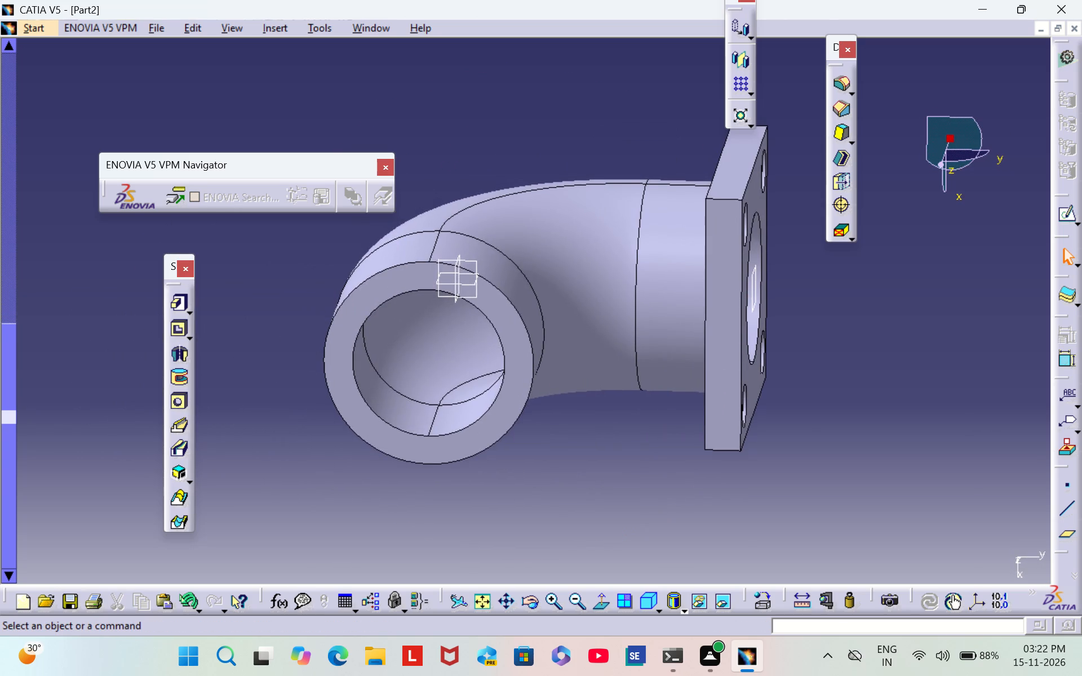
pyautogui.moveTo(447, 186); pyautogui.dragTo(714, 147, button='middle')
pyautogui.moveTo(447, 185); pyautogui.dragTo(714, 147, button='right')
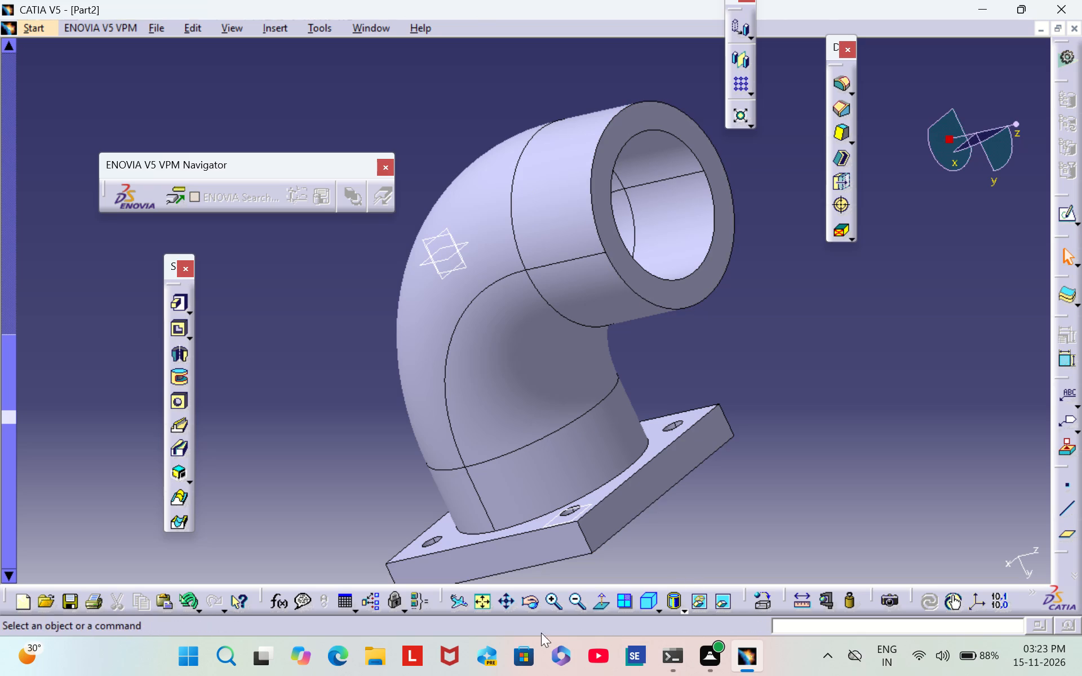
# Switch to the isometric view and open a sketch on the annular face of the elbow's unflanged pipe end.
pyautogui.click(648, 602)
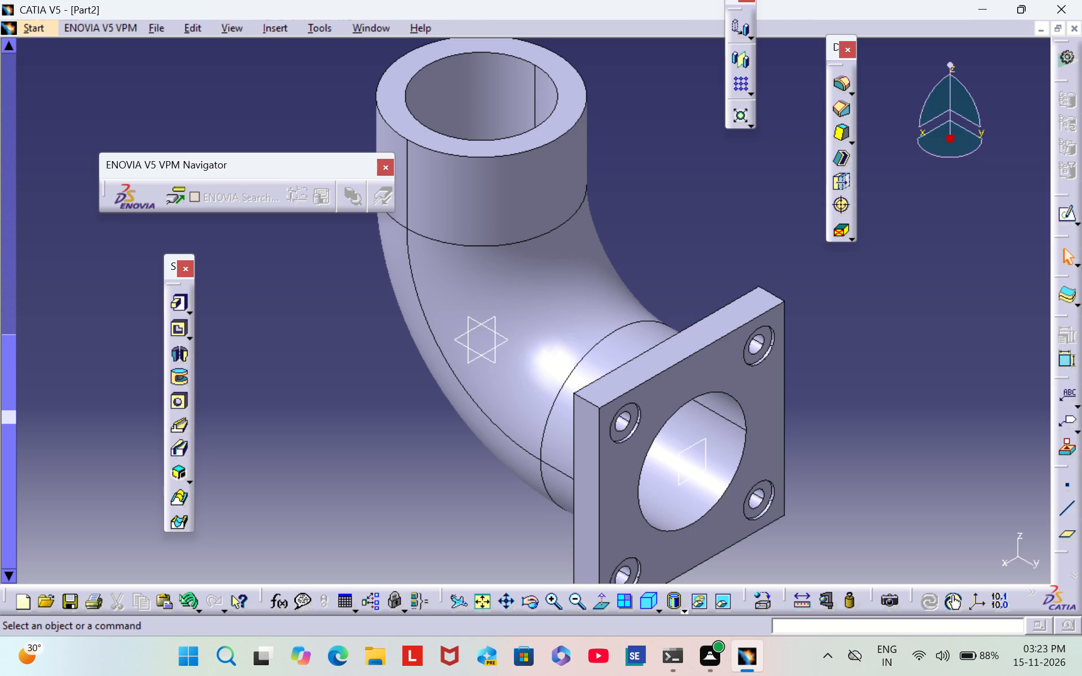
pyautogui.click(561, 118)
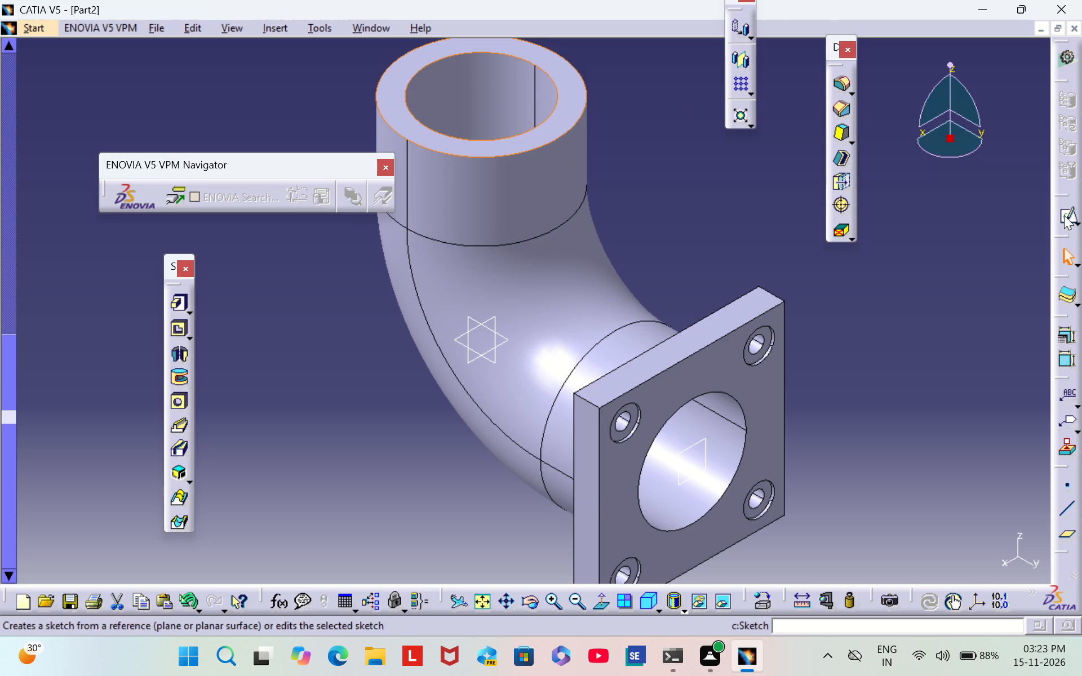
pyautogui.click(1064, 214)
pyautogui.moveTo(578, 446); pyautogui.dragTo(862, 170, button='middle')
pyautogui.moveTo(721, 390); pyautogui.dragTo(768, 331, button='middle')
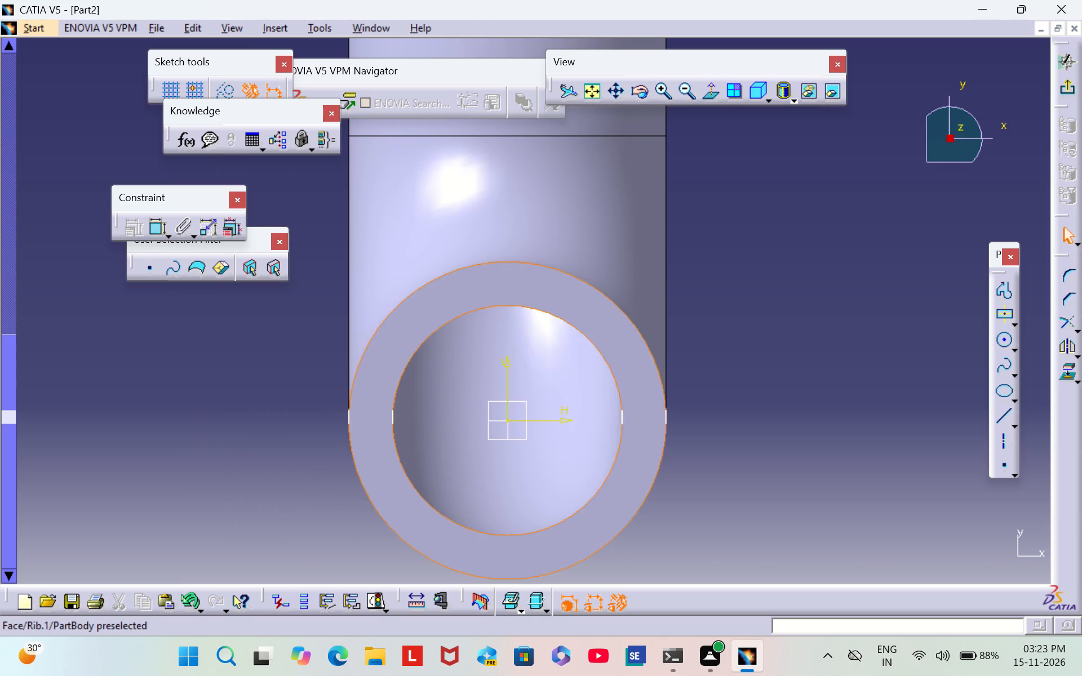
pyautogui.moveTo(295, 486); pyautogui.dragTo(338, 419, button='middle')
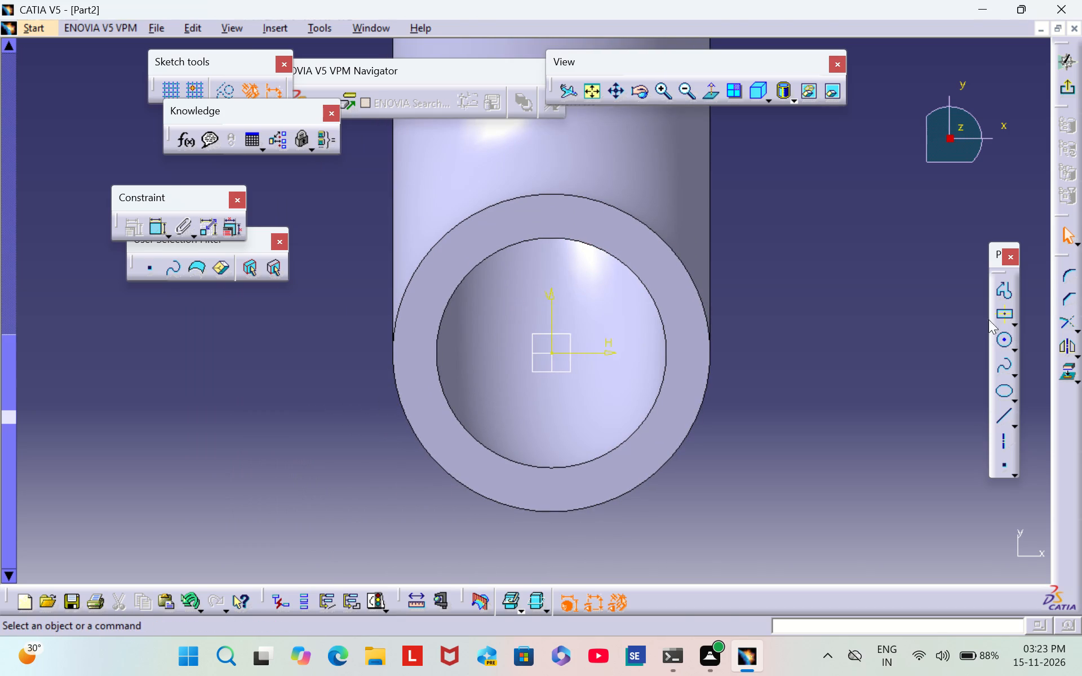
# Sketch a centred rectangle about 329 mm wide and 319 mm high around the pipe end, centred on the origin.
pyautogui.click(1008, 315)
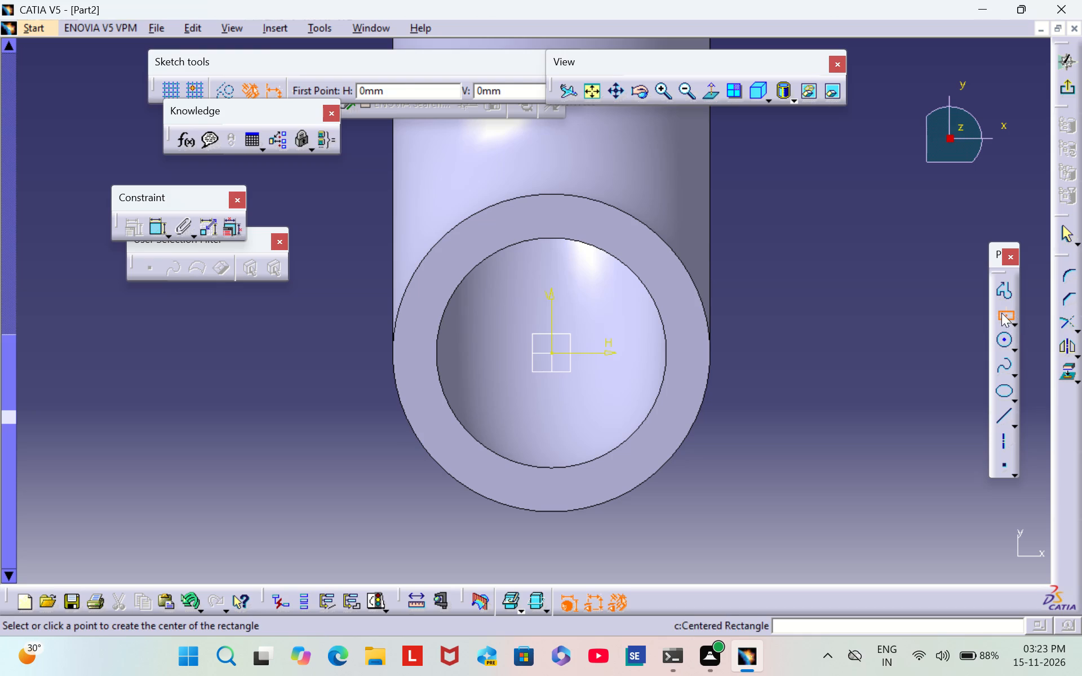
pyautogui.click(553, 350)
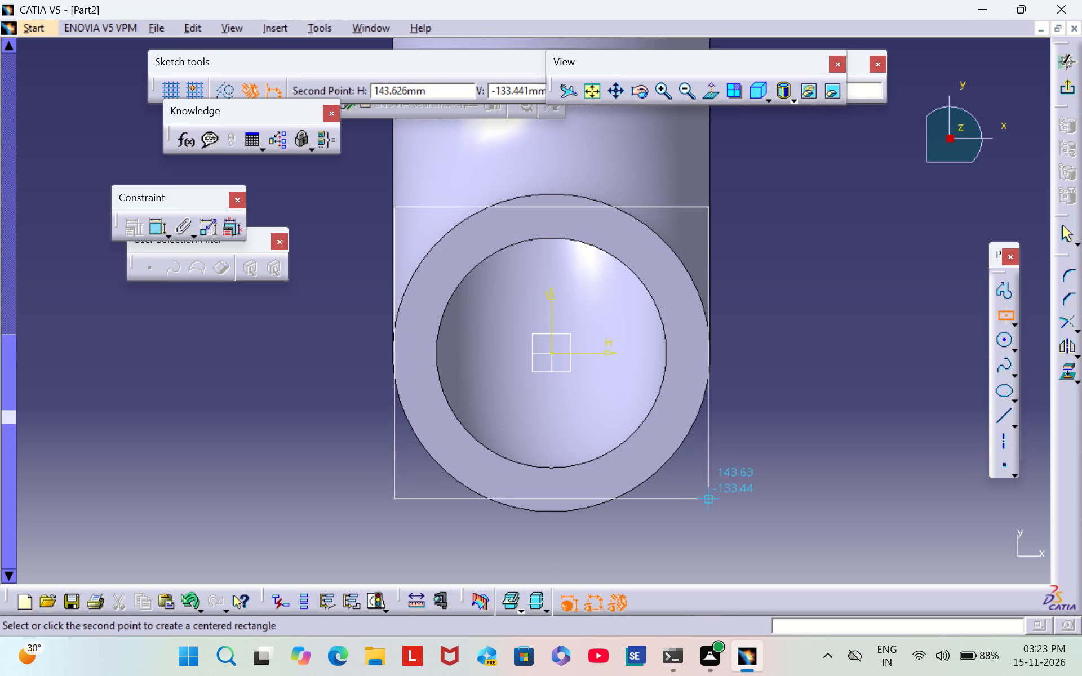
pyautogui.click(731, 527)
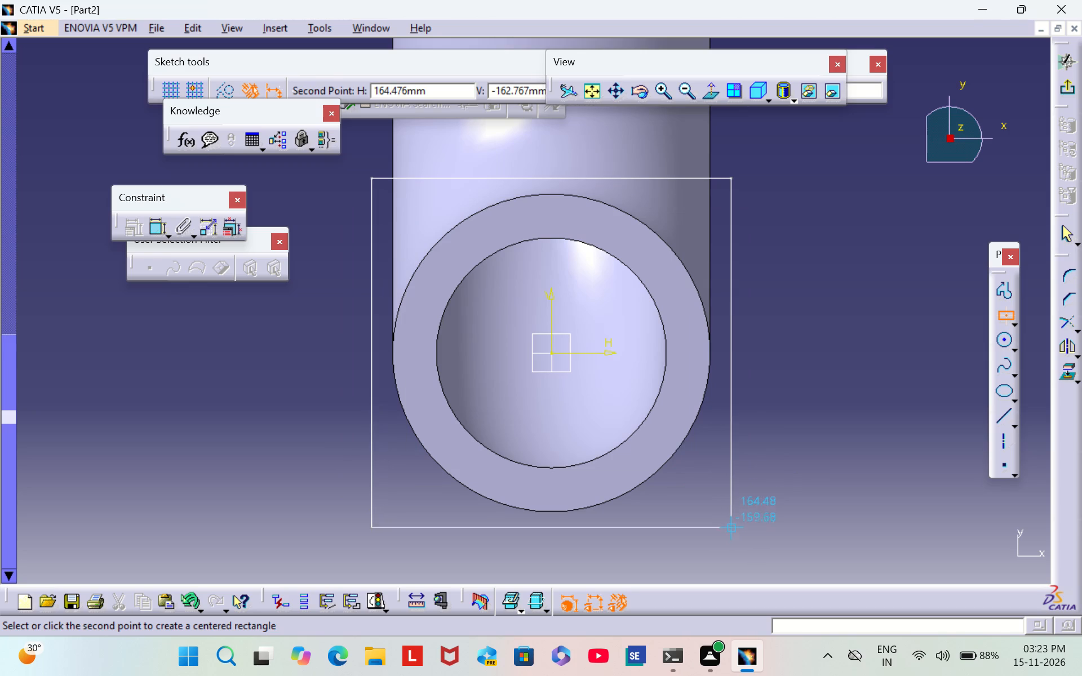
pyautogui.click(224, 428)
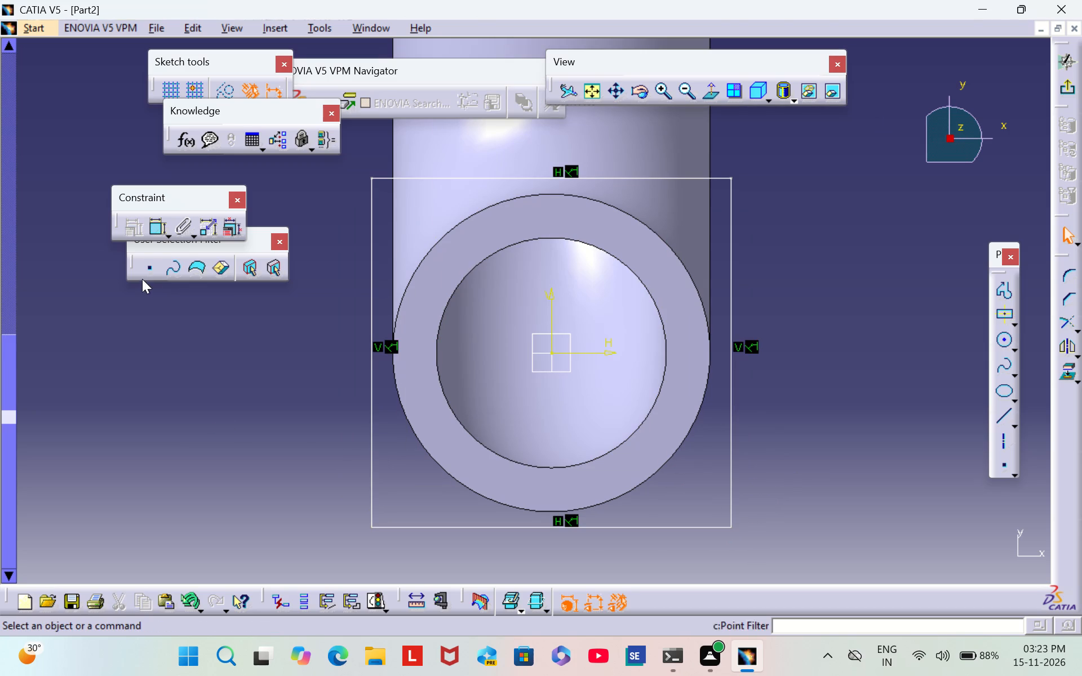
# Dimension the centred rectangle's height, placing the dimension beside its vertical edge.
pyautogui.click(156, 223)
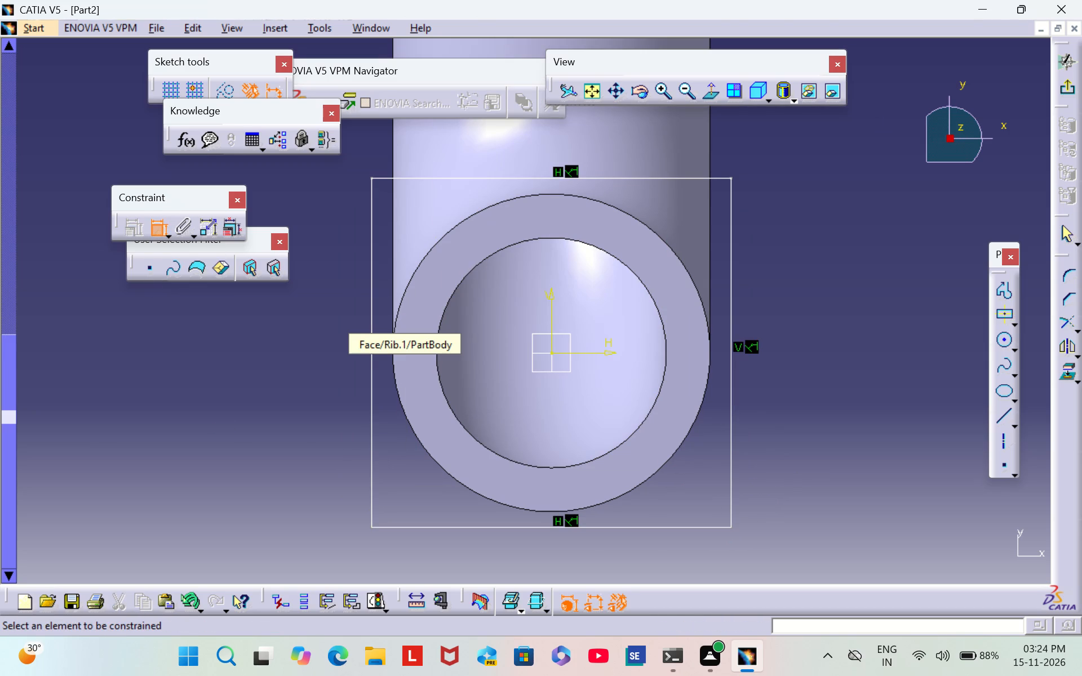
pyautogui.click(733, 417)
pyautogui.click(800, 384)
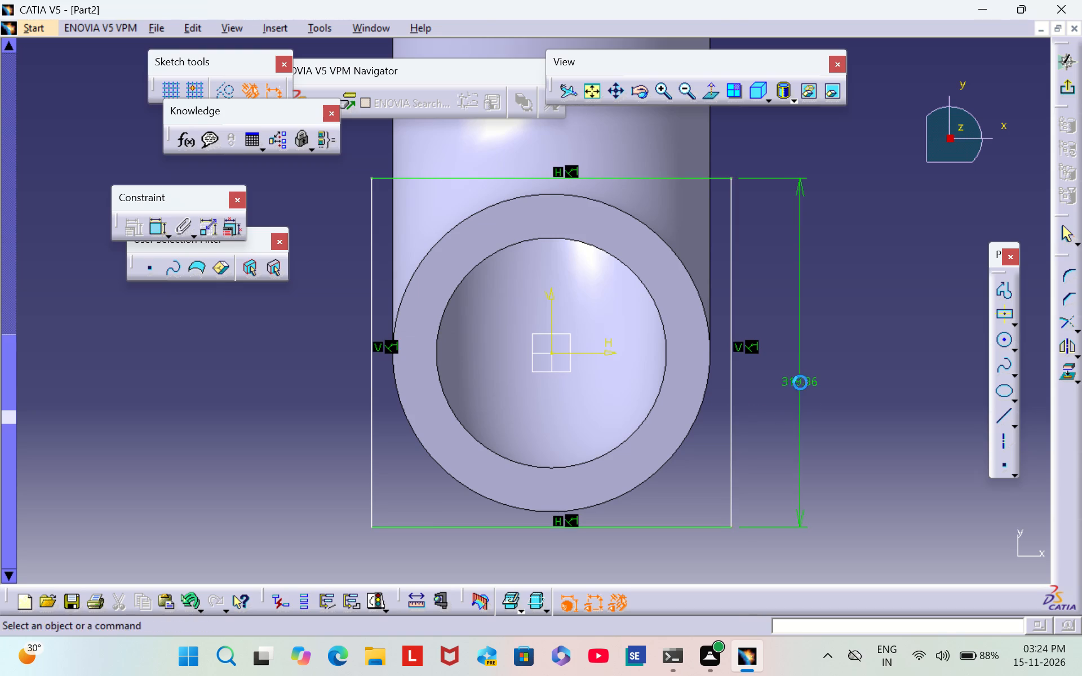
# Dimension the rectangle's width below its lower edge and set it to 360 mm.
pyautogui.click(158, 227)
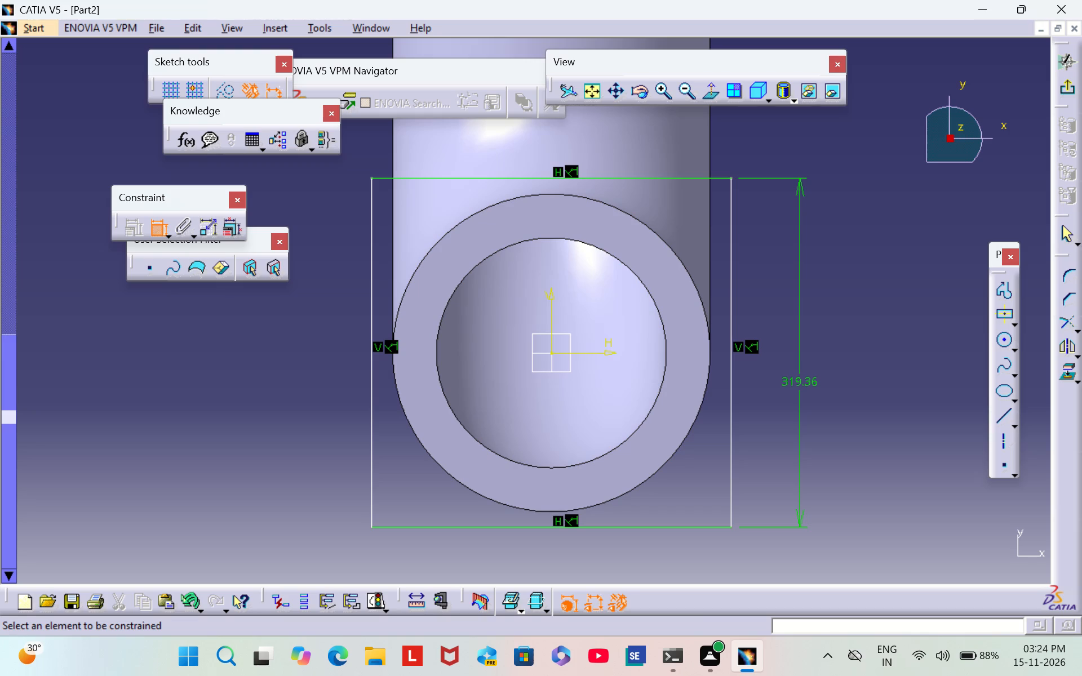
pyautogui.click(600, 528)
pyautogui.click(580, 551)
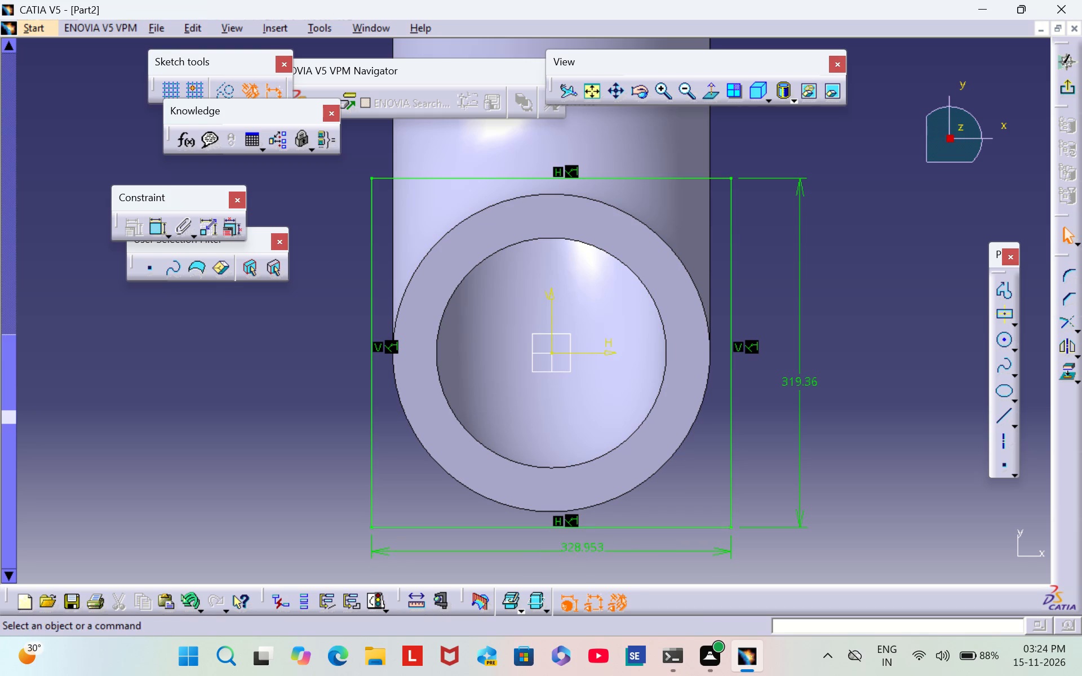
pyautogui.doubleClick(576, 544)
pyautogui.press('BackSpace')
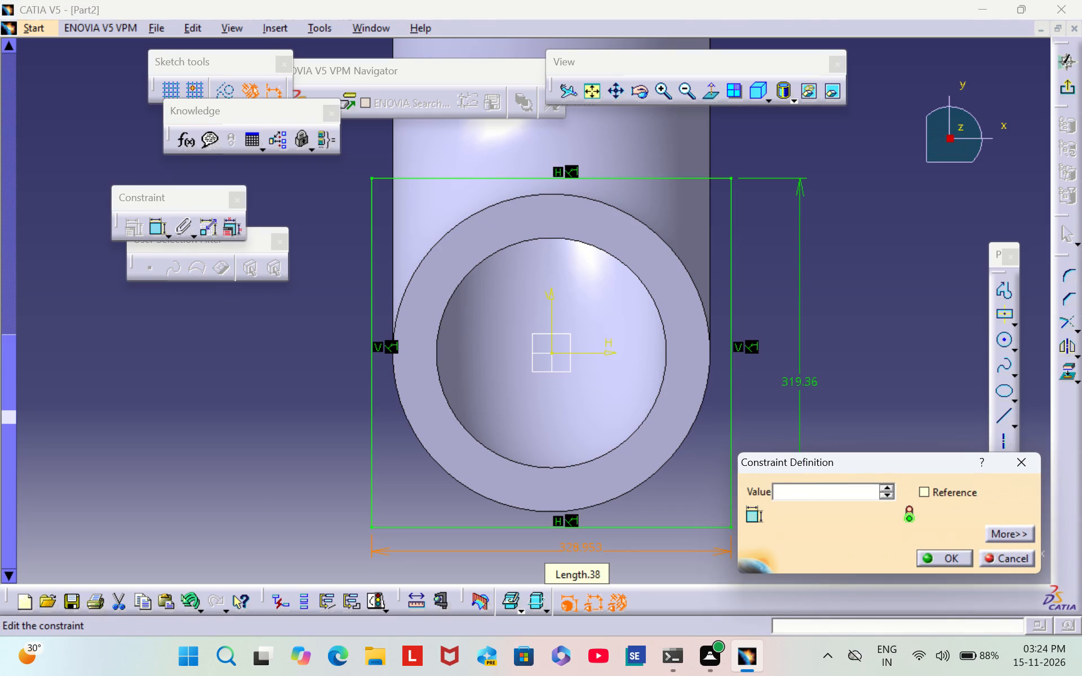
pyautogui.write('360')
pyautogui.press('Return')
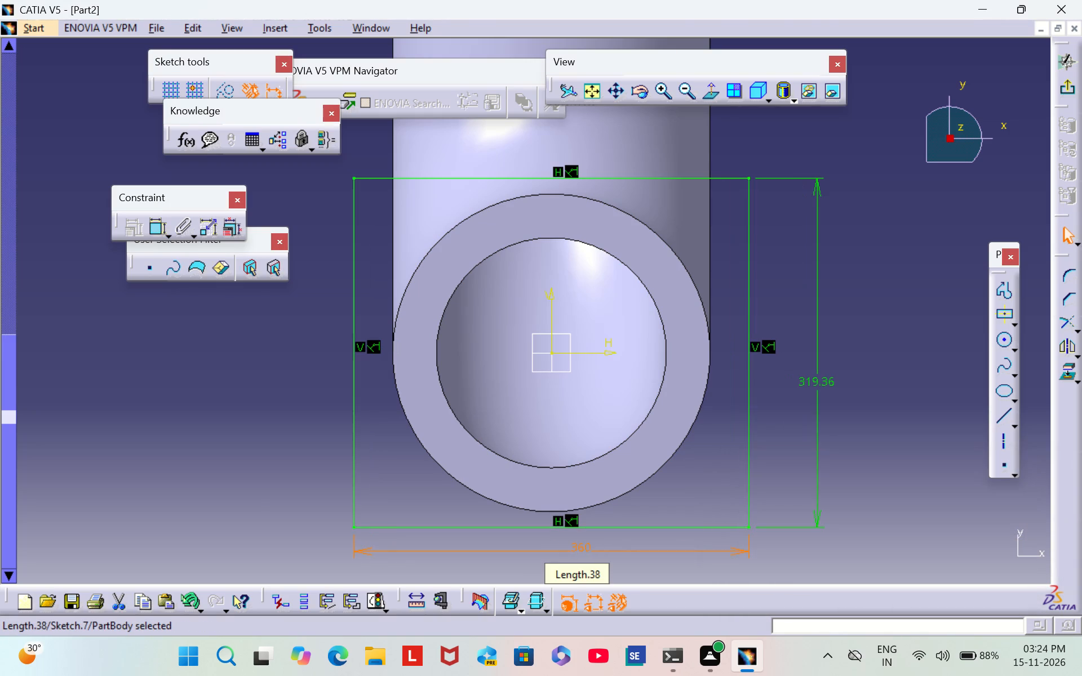
# Set the rectangle's height dimension to 360 mm.
pyautogui.click(867, 421)
pyautogui.doubleClick(819, 380)
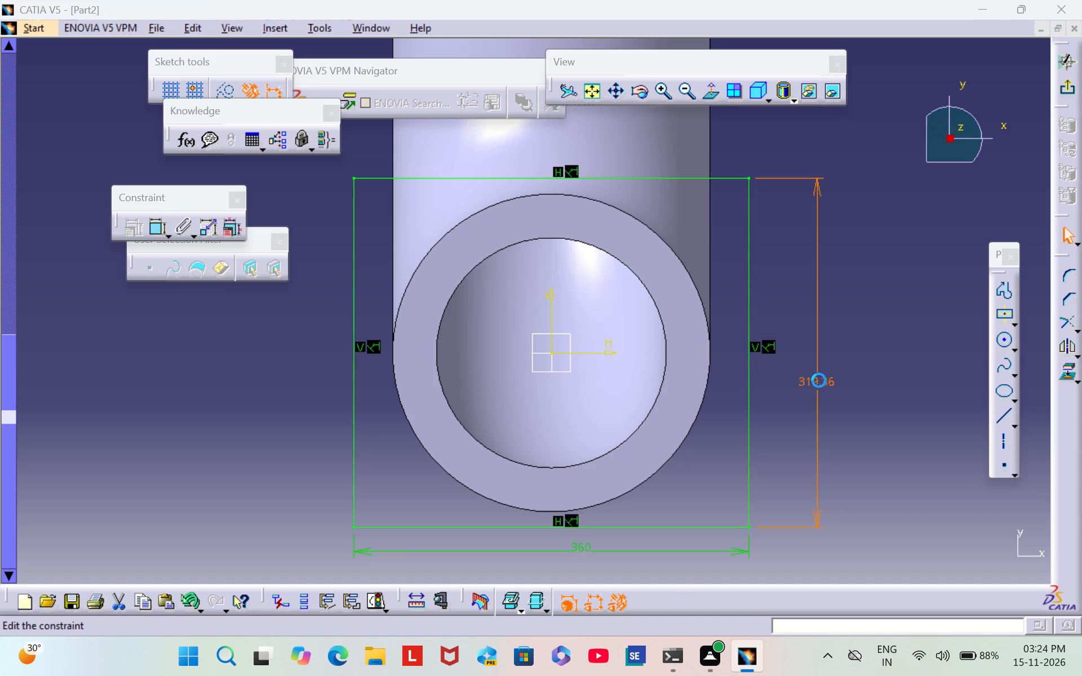
pyautogui.press('BackSpace')
pyautogui.write('360')
pyautogui.press('Return')
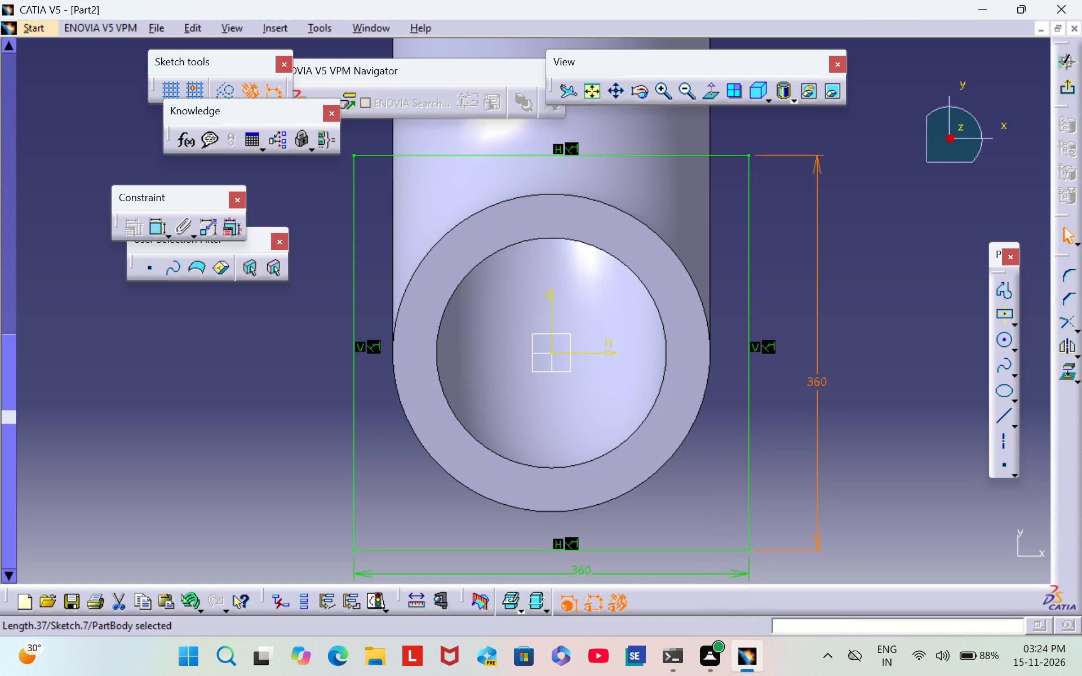
pyautogui.click(855, 394)
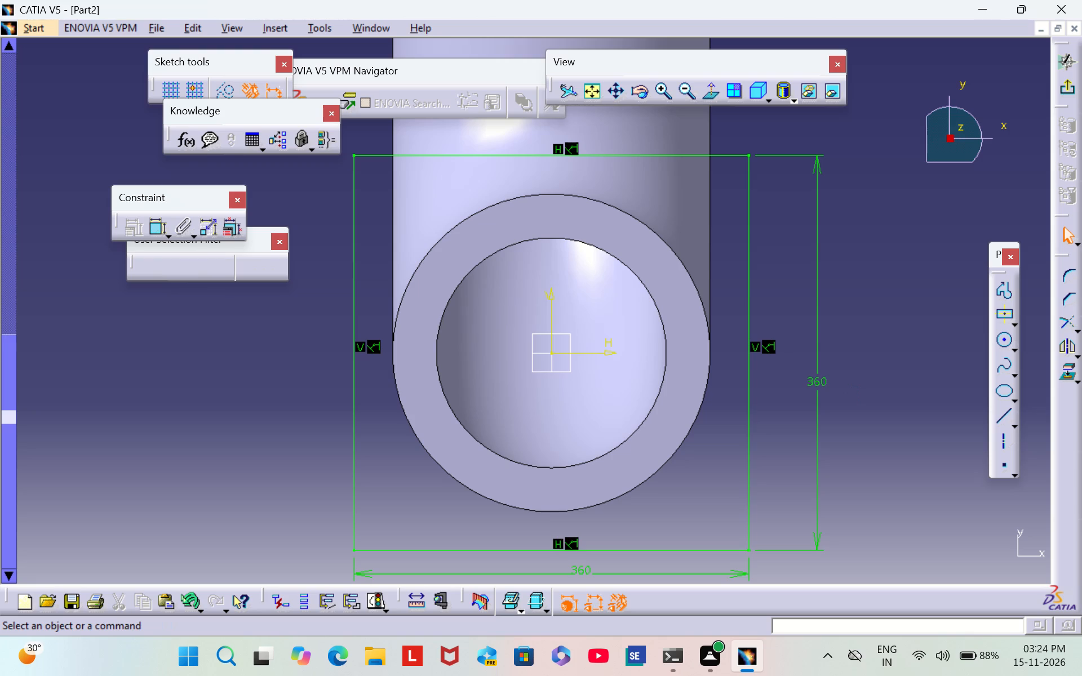
# Project the pipe's inner bore circle into the flange sketch and exit the sketch.
pyautogui.click(1060, 367)
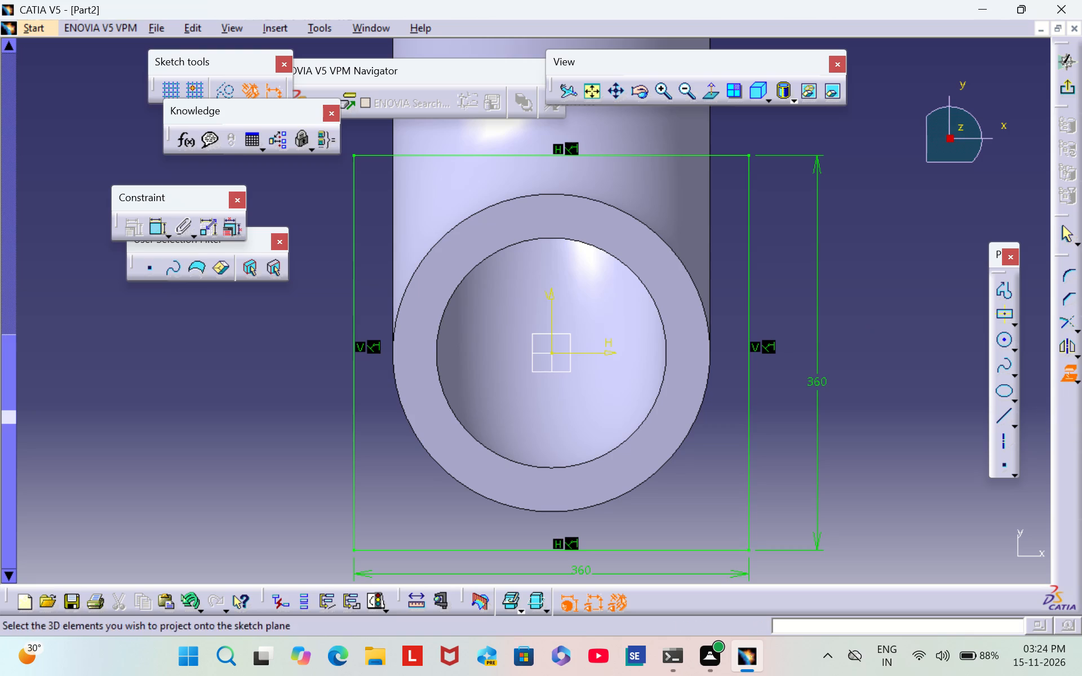
pyautogui.click(662, 339)
pyautogui.click(866, 281)
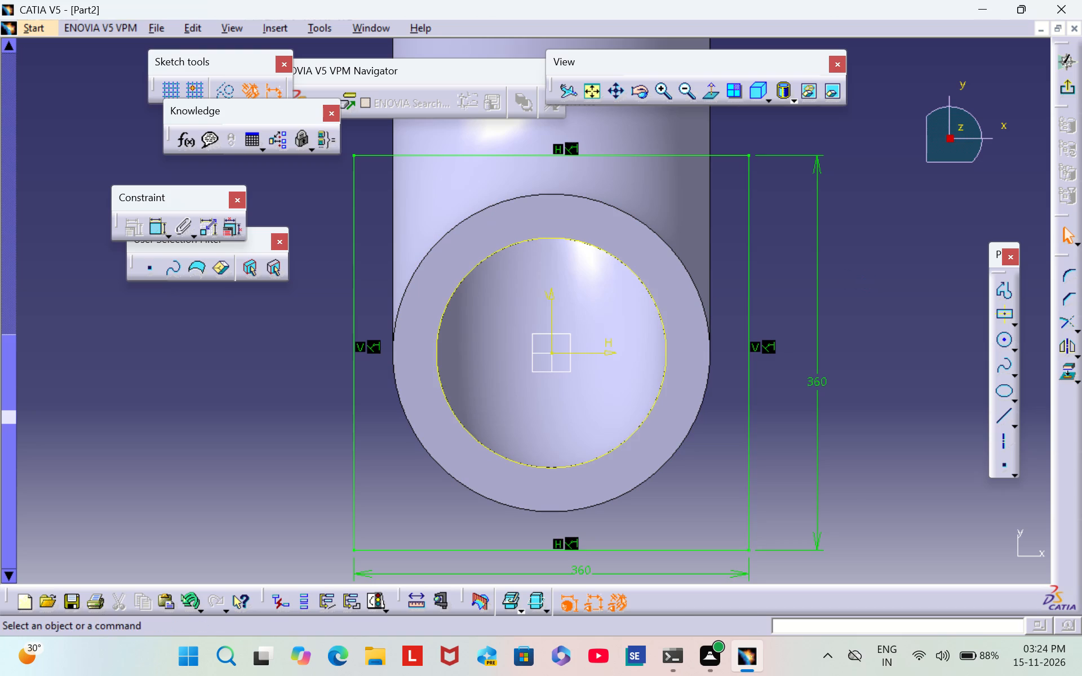
pyautogui.click(1069, 86)
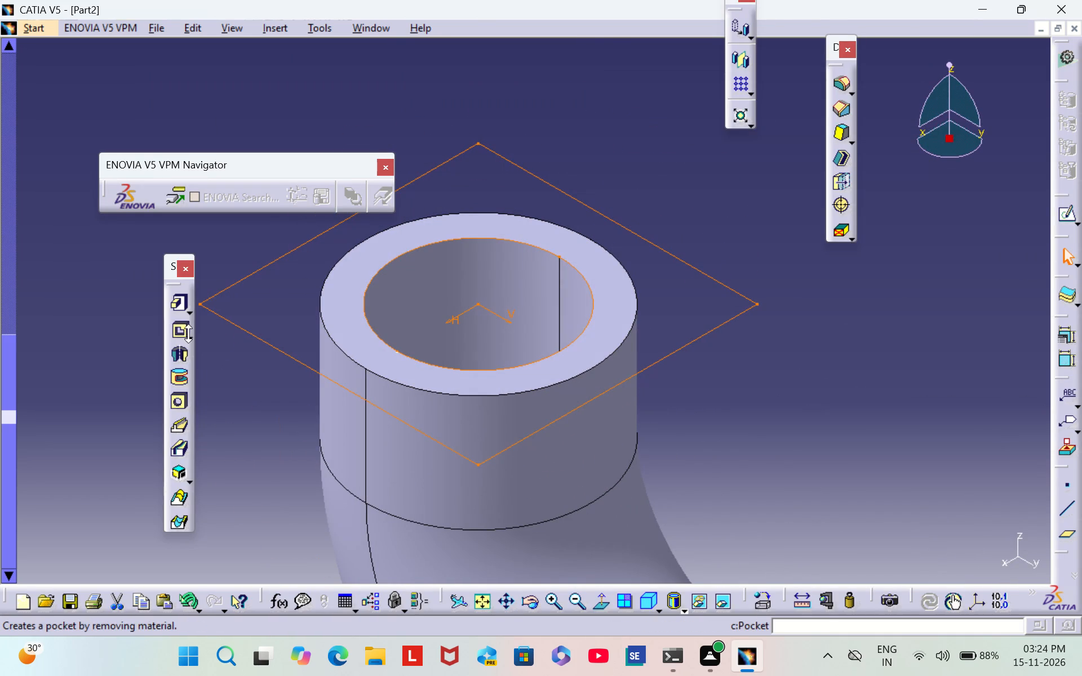
# Pad the square flange sketch with its bore opening to a length of 50 mm.
pyautogui.click(180, 306)
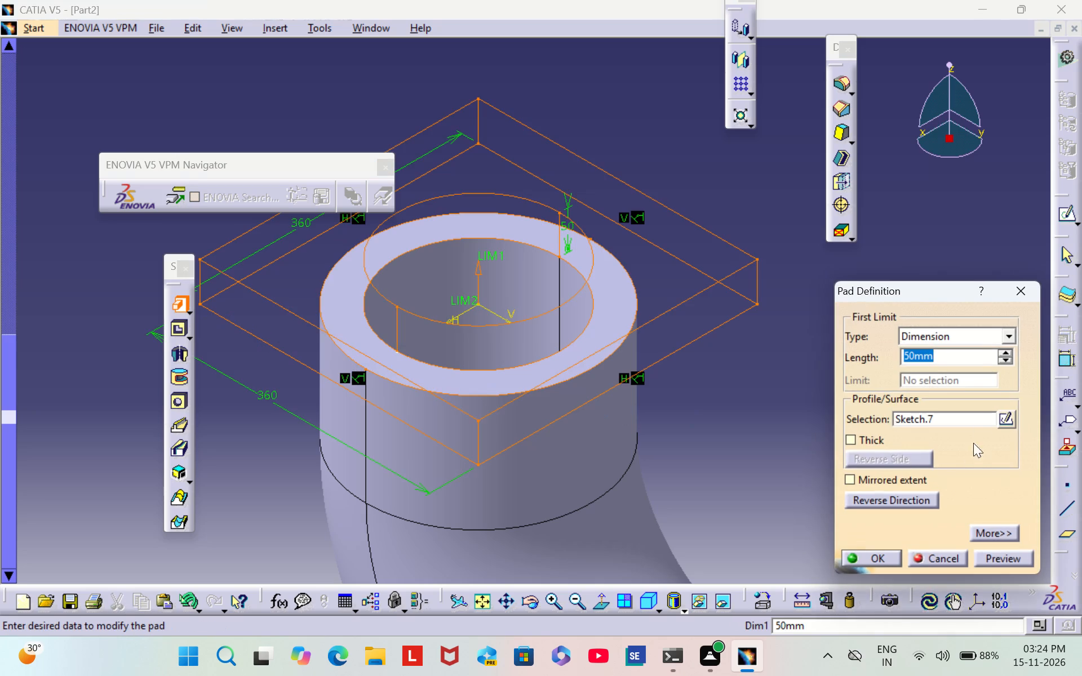
pyautogui.click(869, 556)
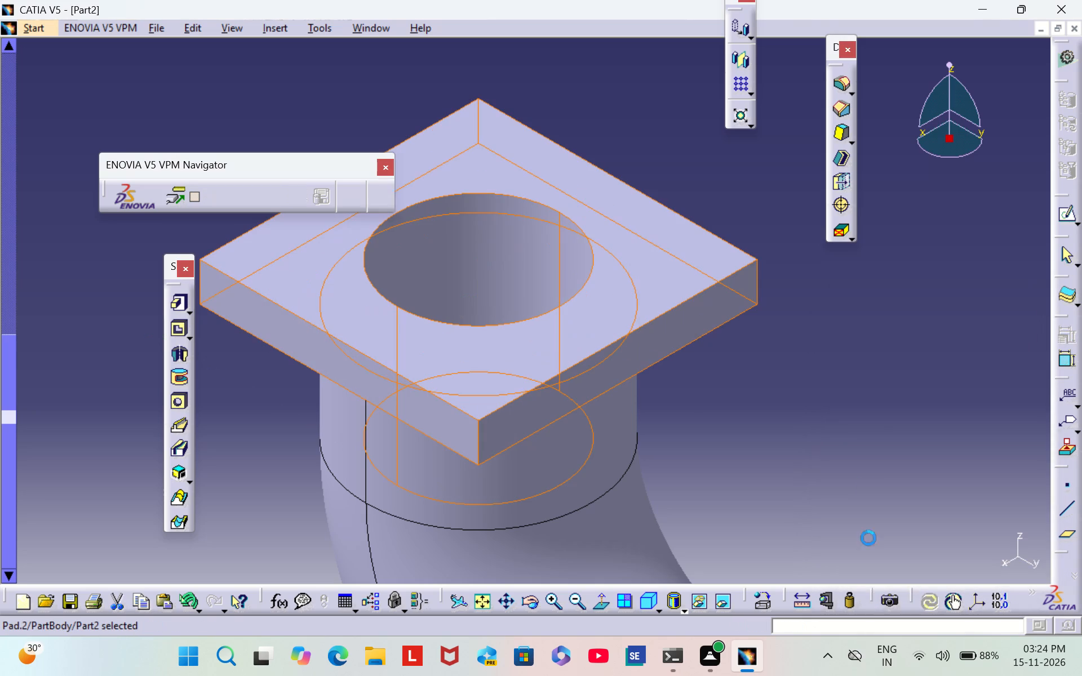
# Start a 30 mm counterbored hole, Up To Next, near a corner of the new flange's outer face.
pyautogui.scroll(-1, 775, 464)
pyautogui.moveTo(775, 464); pyautogui.dragTo(767, 451, button='middle')
pyautogui.moveTo(775, 461); pyautogui.dragTo(767, 451, button='right')
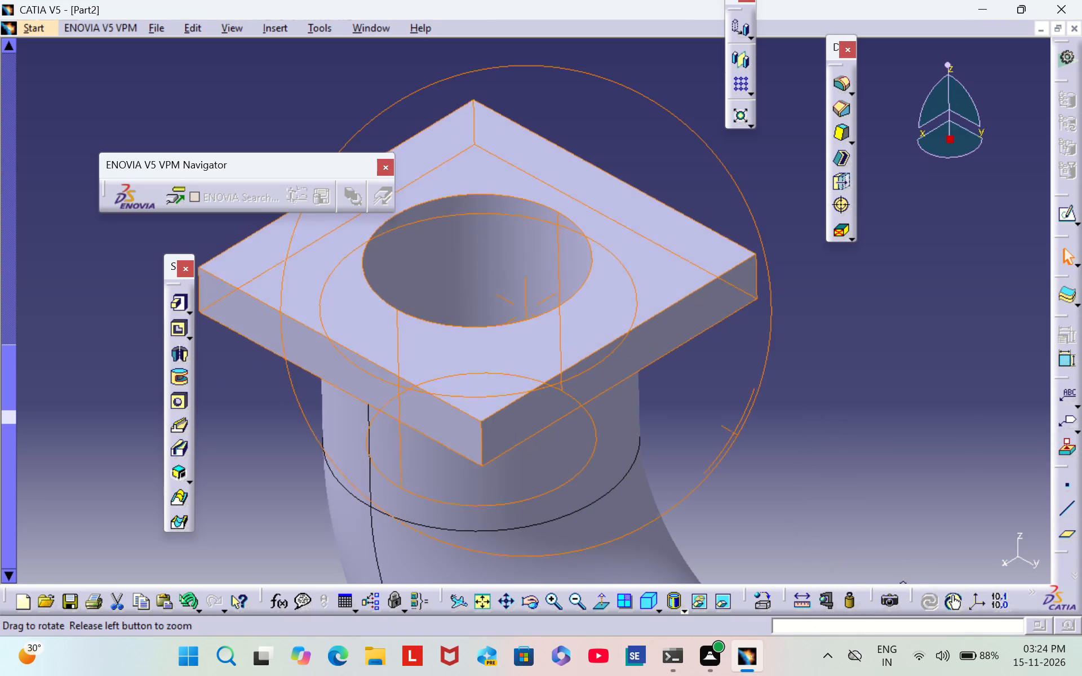
pyautogui.moveTo(767, 451); pyautogui.dragTo(738, 397, button='right')
pyautogui.moveTo(767, 451); pyautogui.dragTo(739, 399, button='middle')
pyautogui.click(811, 335)
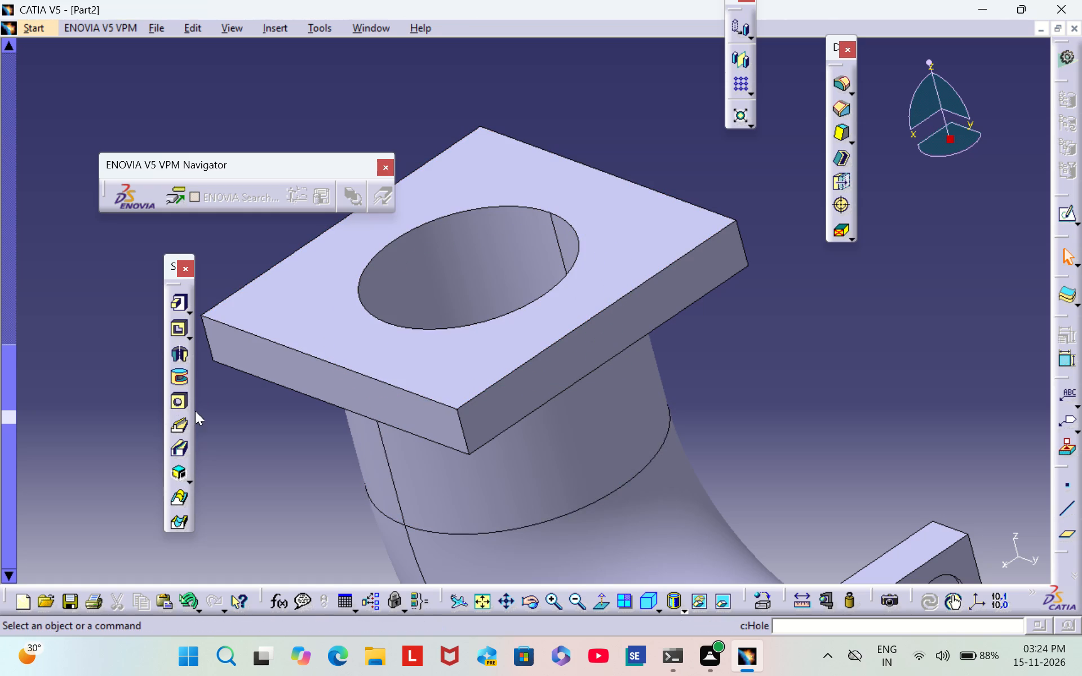
pyautogui.click(179, 401)
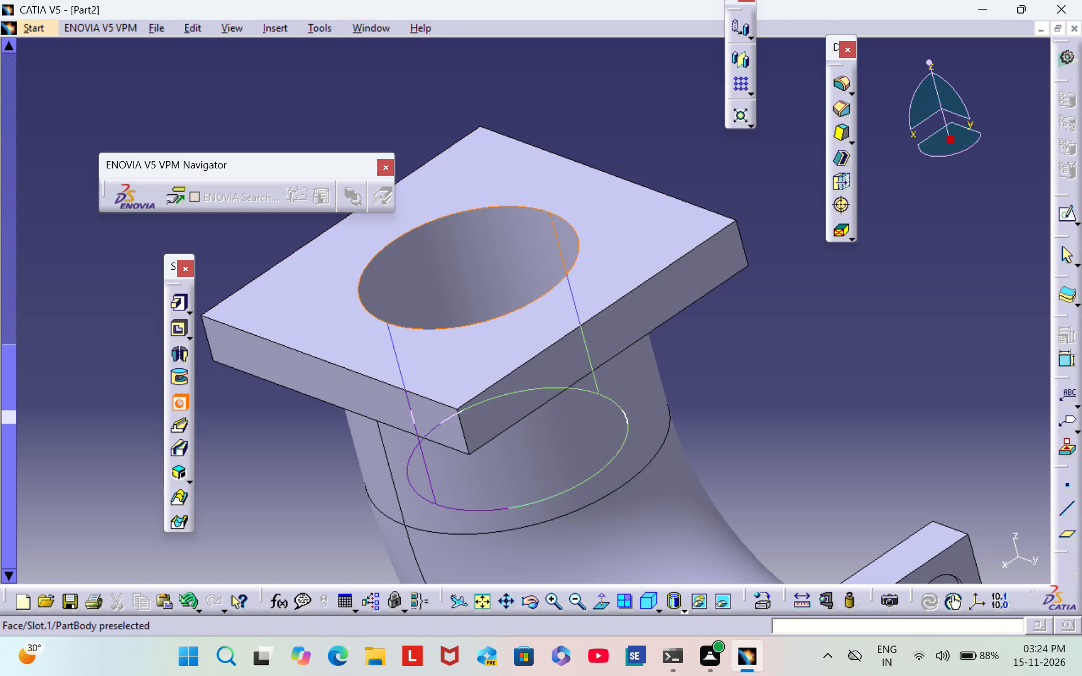
pyautogui.click(455, 370)
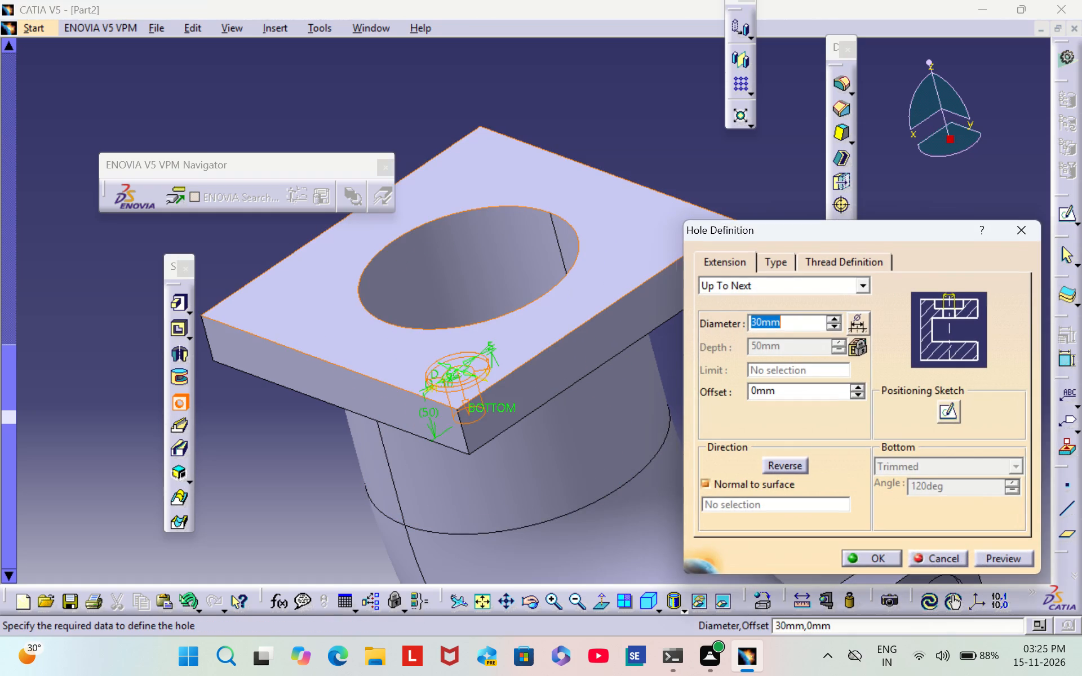
pyautogui.moveTo(274, 460); pyautogui.dragTo(361, 531, button='middle')
pyautogui.moveTo(276, 460); pyautogui.dragTo(361, 531, button='right')
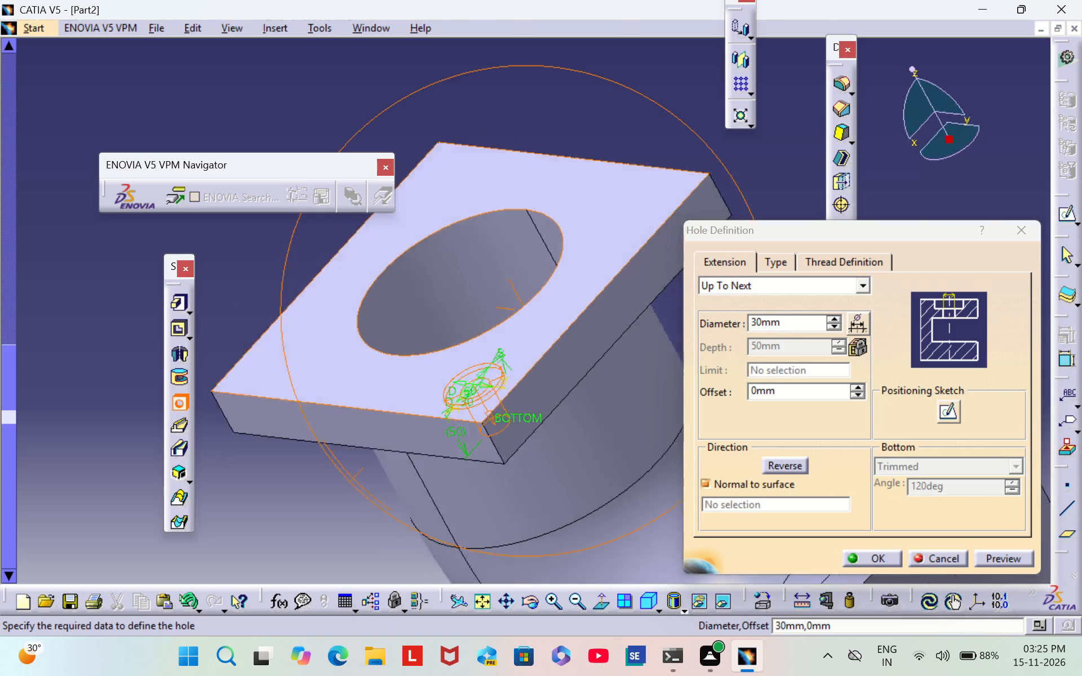
pyautogui.moveTo(361, 531); pyautogui.dragTo(746, 486, button='middle')
pyautogui.moveTo(361, 531); pyautogui.dragTo(746, 486, button='right')
pyautogui.middleClick(746, 486)
pyautogui.middleClick(747, 484)
pyautogui.moveTo(393, 528); pyautogui.dragTo(512, 446, button='middle')
pyautogui.moveTo(396, 527); pyautogui.dragTo(512, 446, button='right')
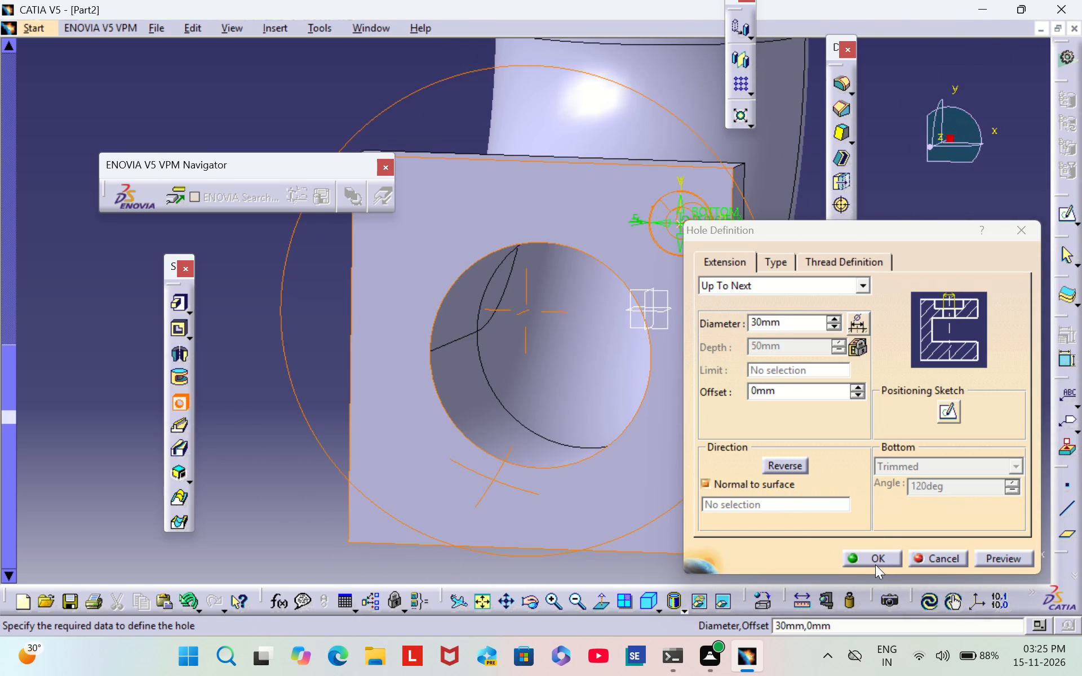
# In the hole's positioning sketch, constrain the hole centre 50 mm from the flange's nearest vertical edge.
pyautogui.click(946, 414)
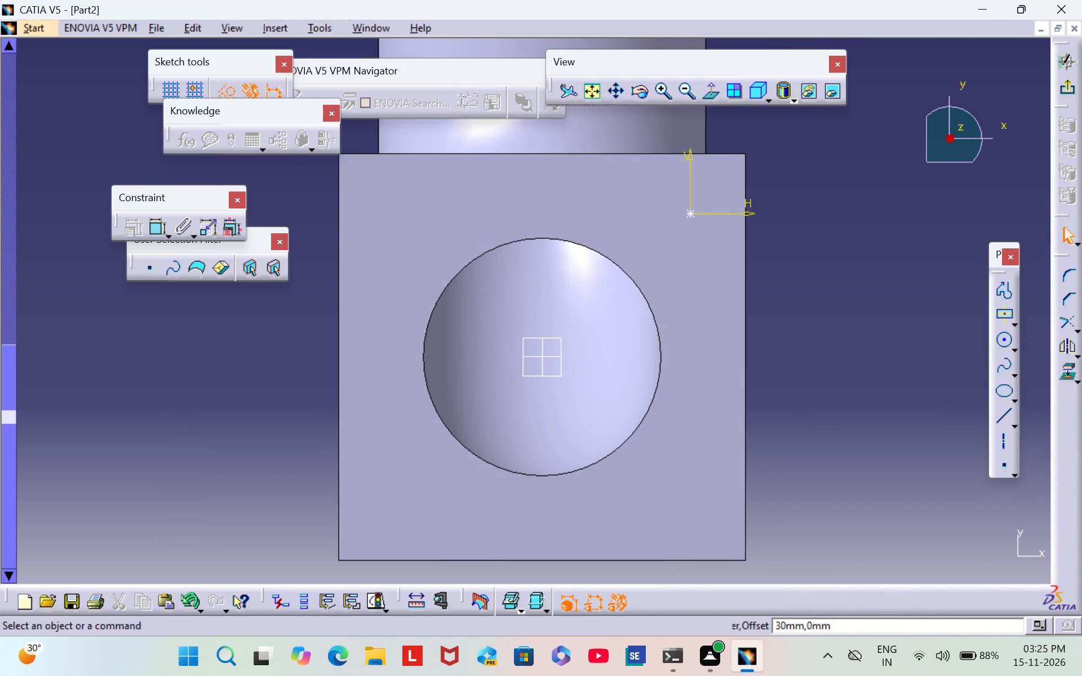
pyautogui.click(161, 230)
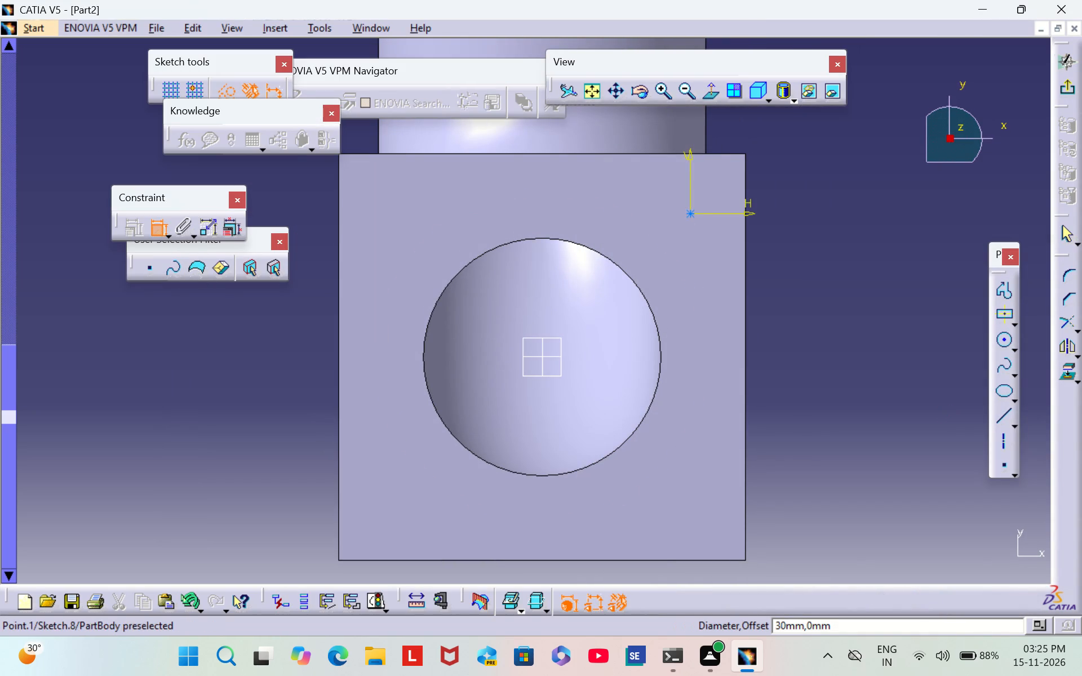
pyautogui.click(690, 213)
pyautogui.click(742, 233)
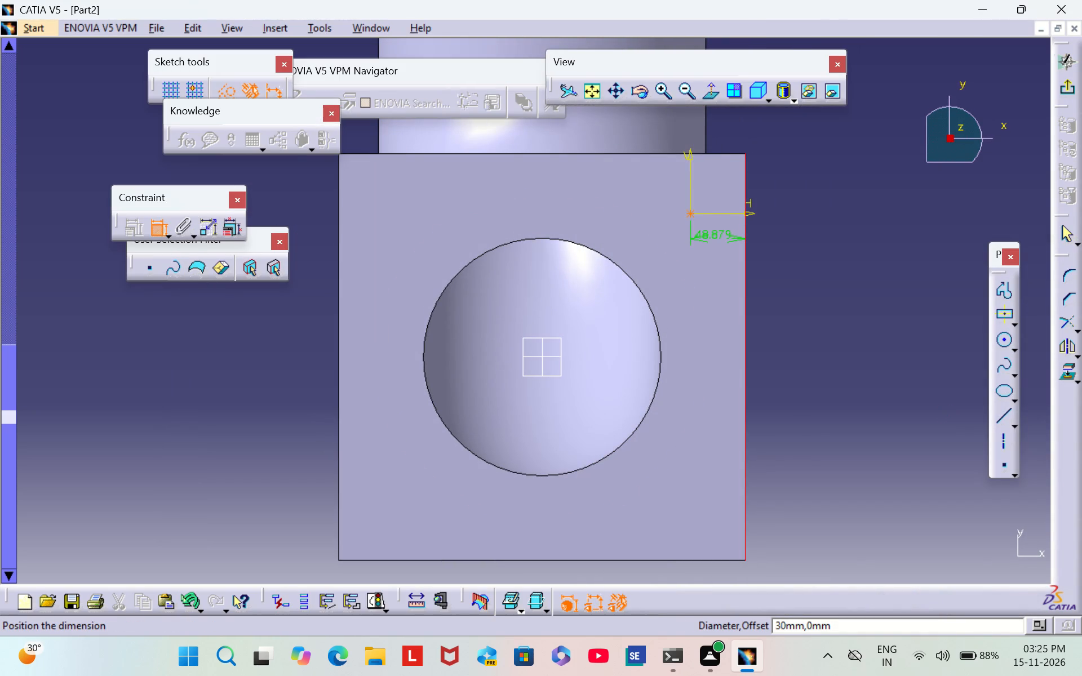
pyautogui.click(773, 255)
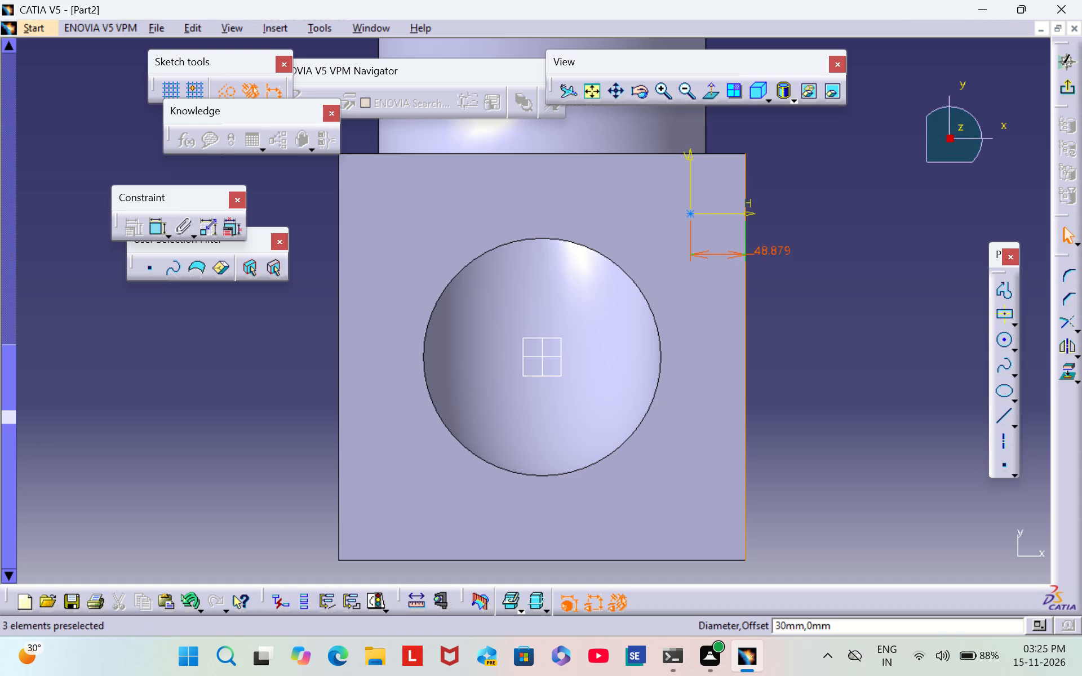
pyautogui.doubleClick(777, 247)
pyautogui.press('BackSpace')
pyautogui.write('50')
pyautogui.press('Return')
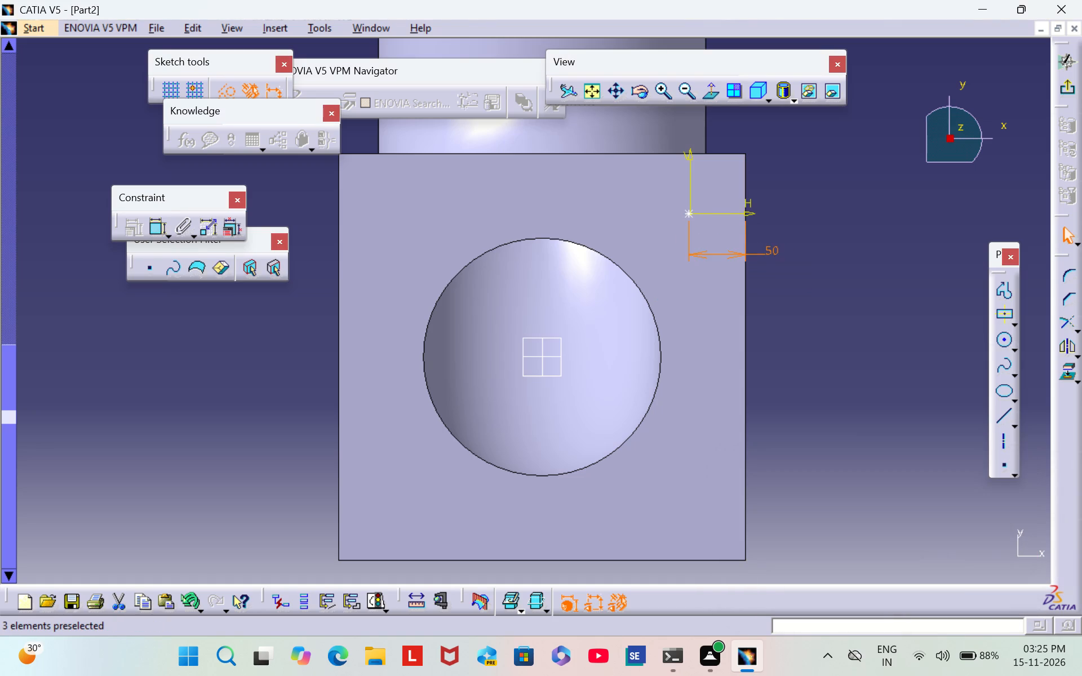
pyautogui.click(781, 252)
# Constrain the hole centre 50 mm from the flange's upper horizontal edge.
pyautogui.click(159, 227)
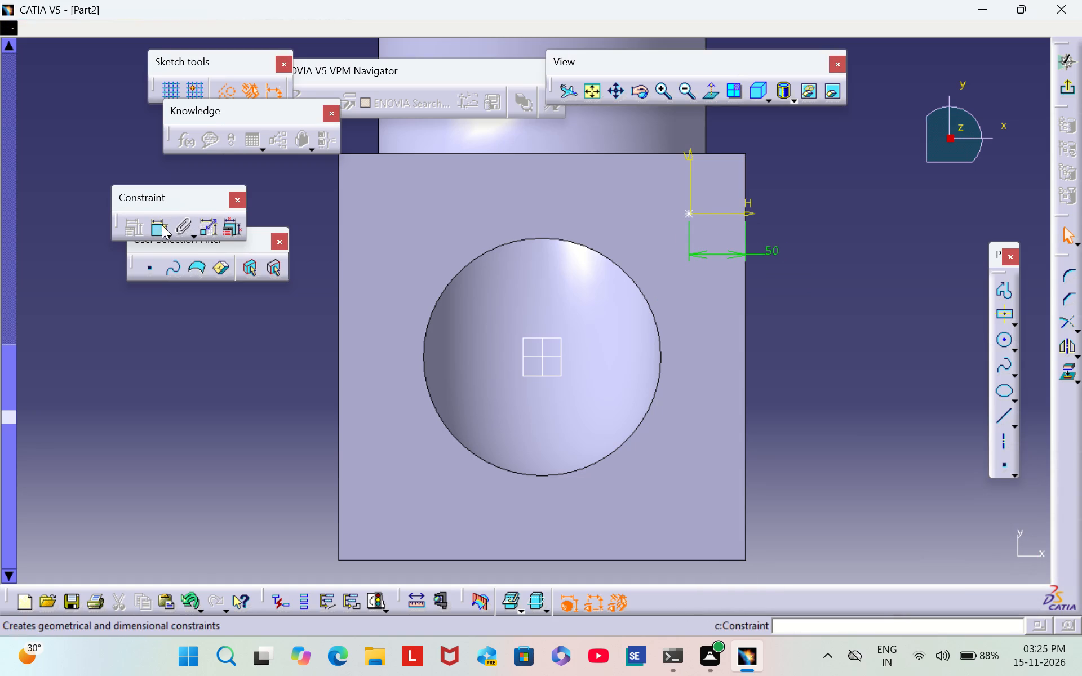
pyautogui.moveTo(162, 225); pyautogui.dragTo(175, 226)
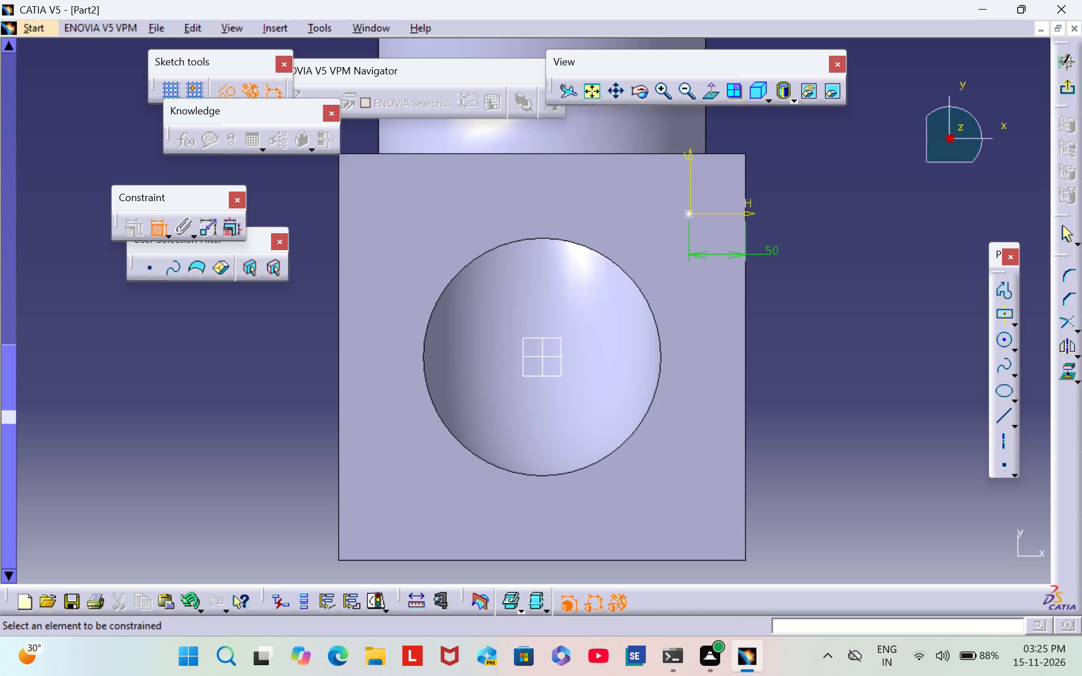
pyautogui.click(645, 152)
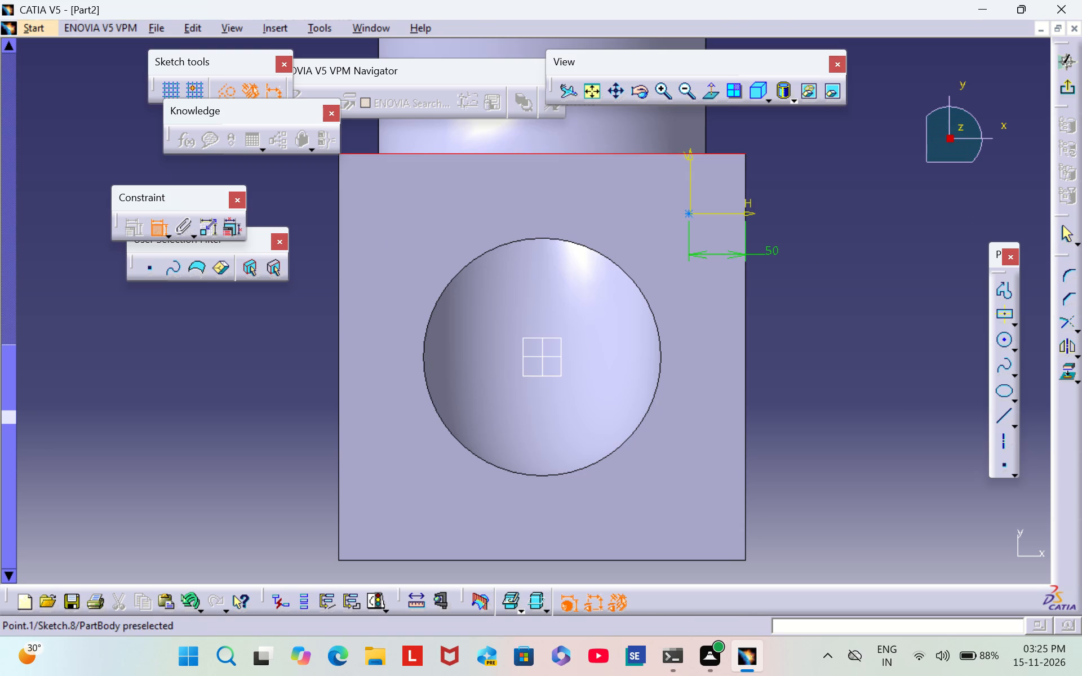
pyautogui.click(687, 214)
pyautogui.click(778, 193)
pyautogui.doubleClick(781, 184)
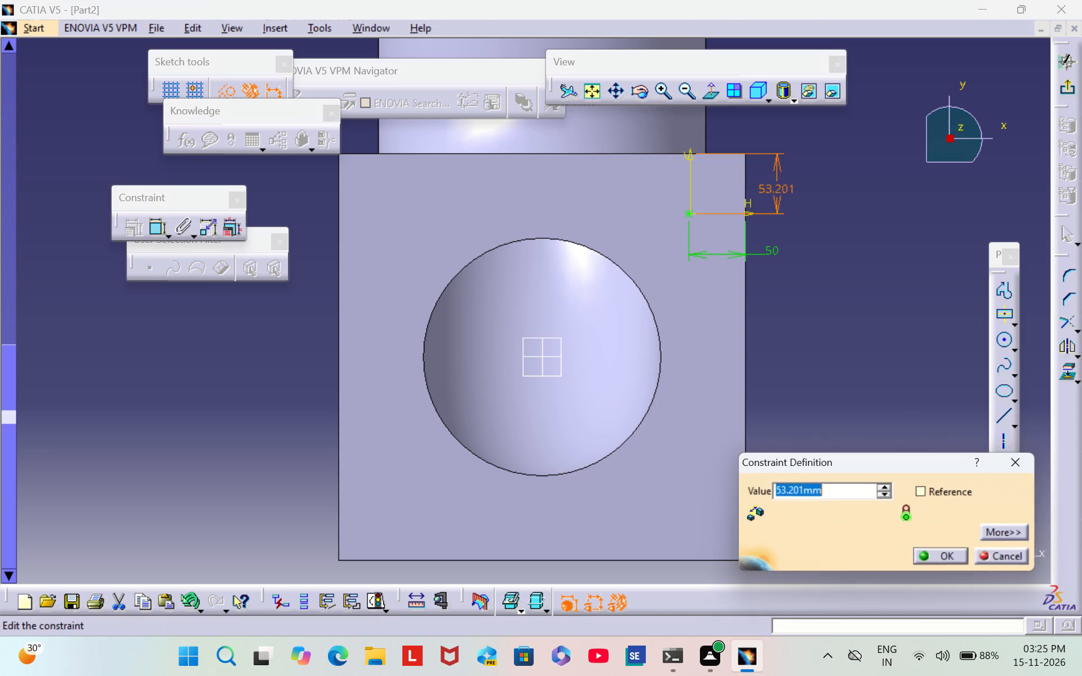
pyautogui.press('BackSpace')
pyautogui.write('50')
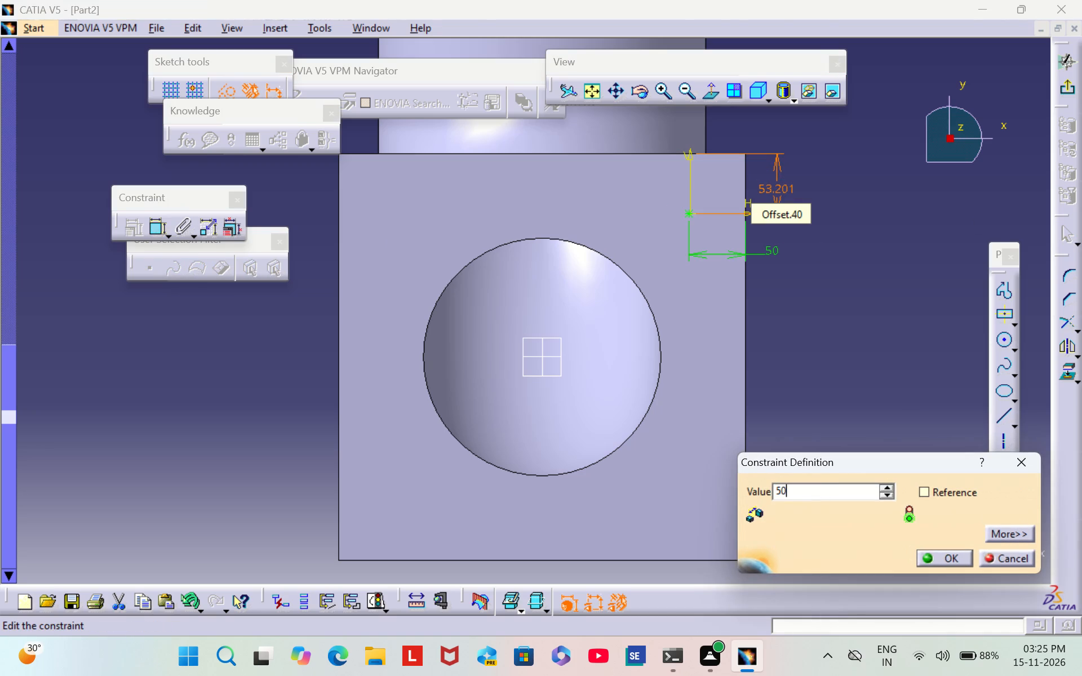
pyautogui.press('Return')
pyautogui.click(796, 188)
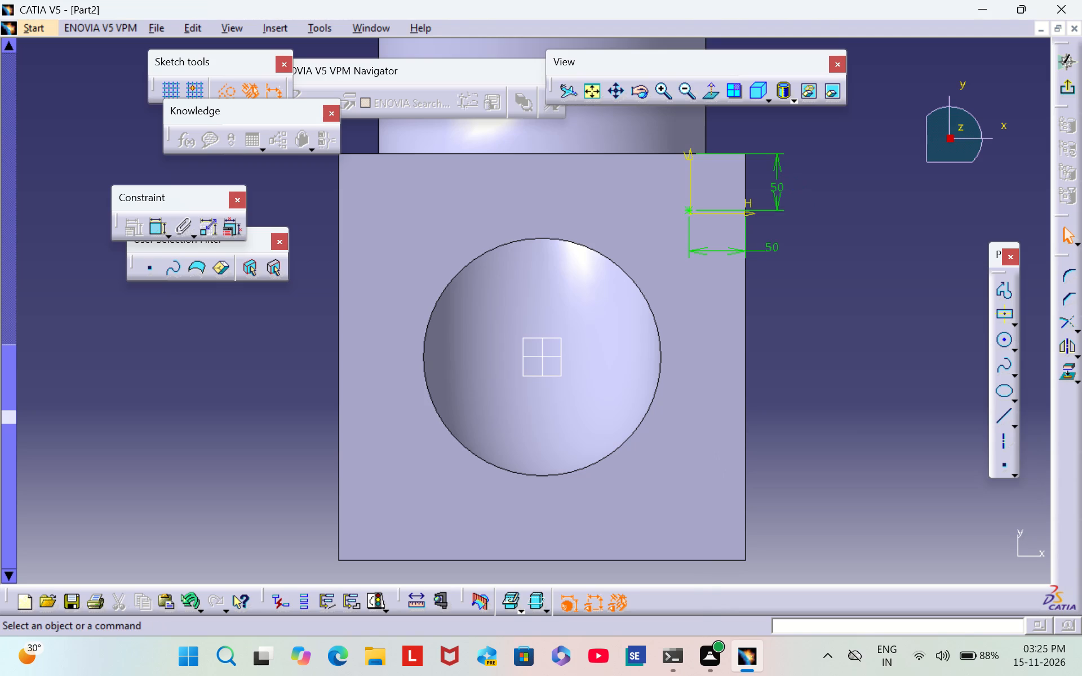
# Exit the positioning sketch and create the 30 mm counterbored hole with the Up To Next extension.
pyautogui.click(1065, 89)
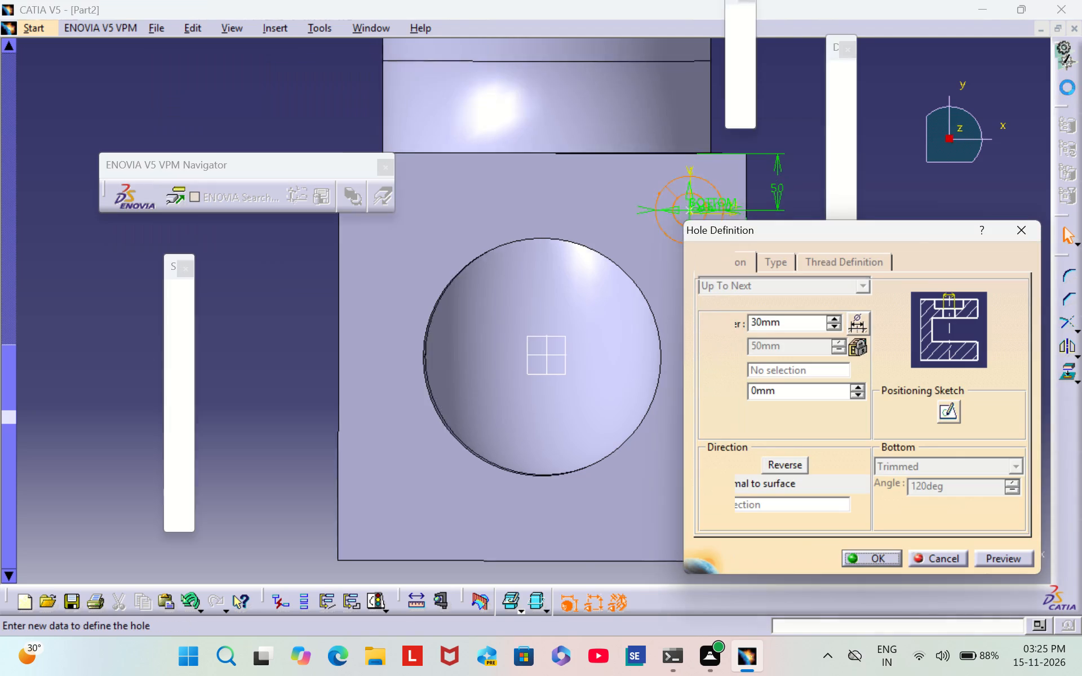
pyautogui.click(876, 555)
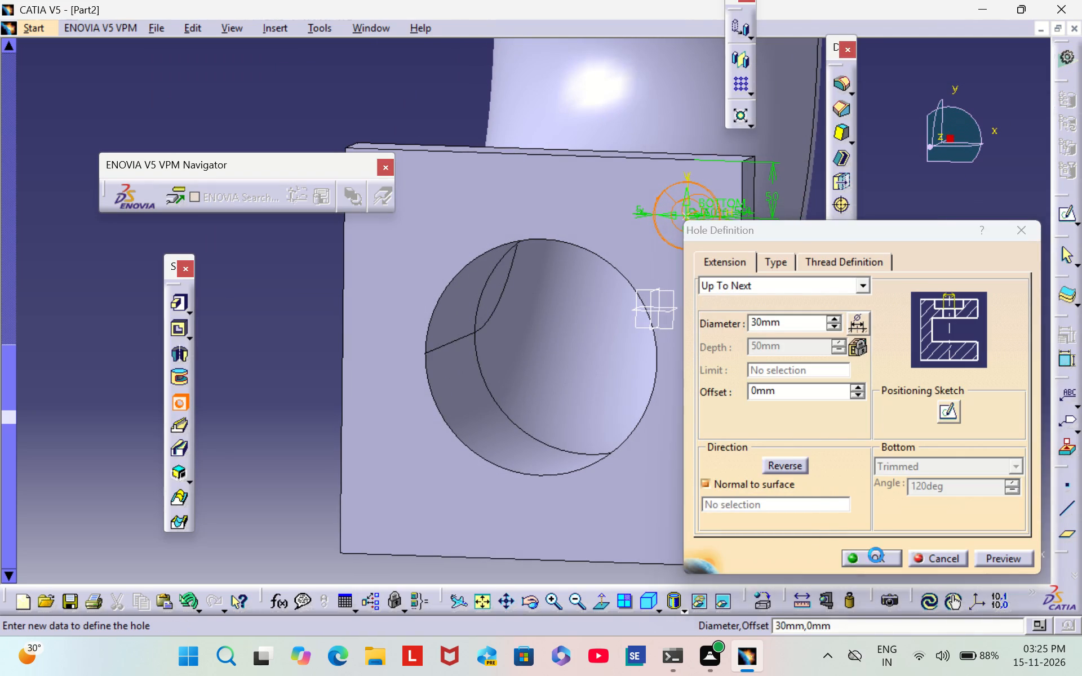
pyautogui.click(870, 384)
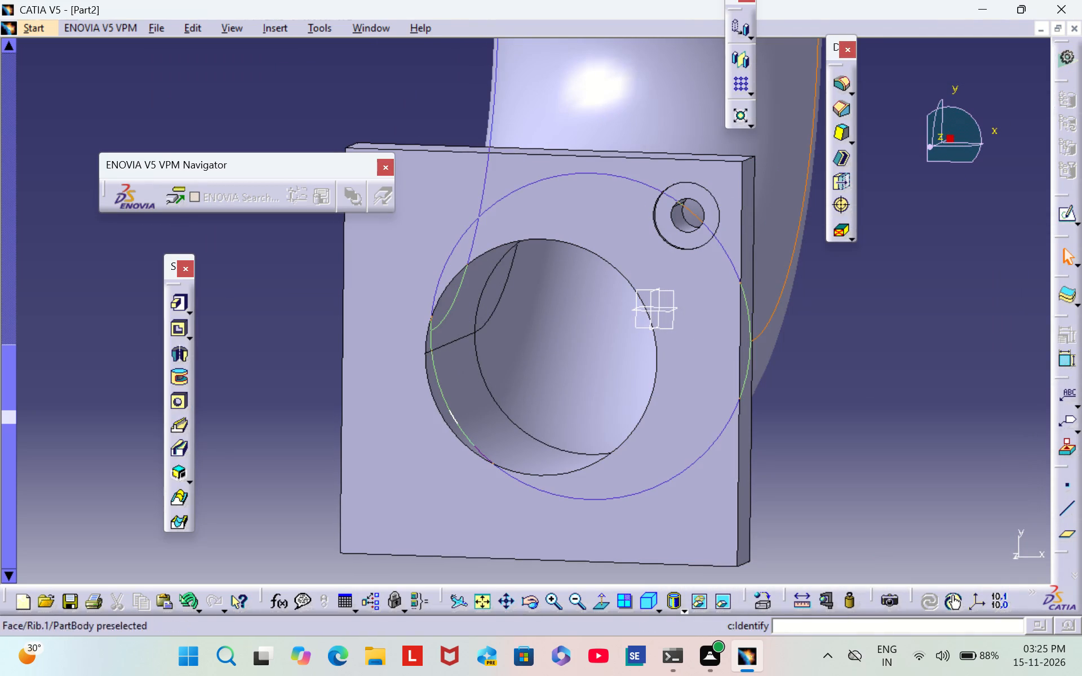
# Pattern the counterbored hole rectangularly along the flange's vertical edge, 2 instances at 260 mm spacing, direction reversed toward the lower corner.
pyautogui.click(738, 81)
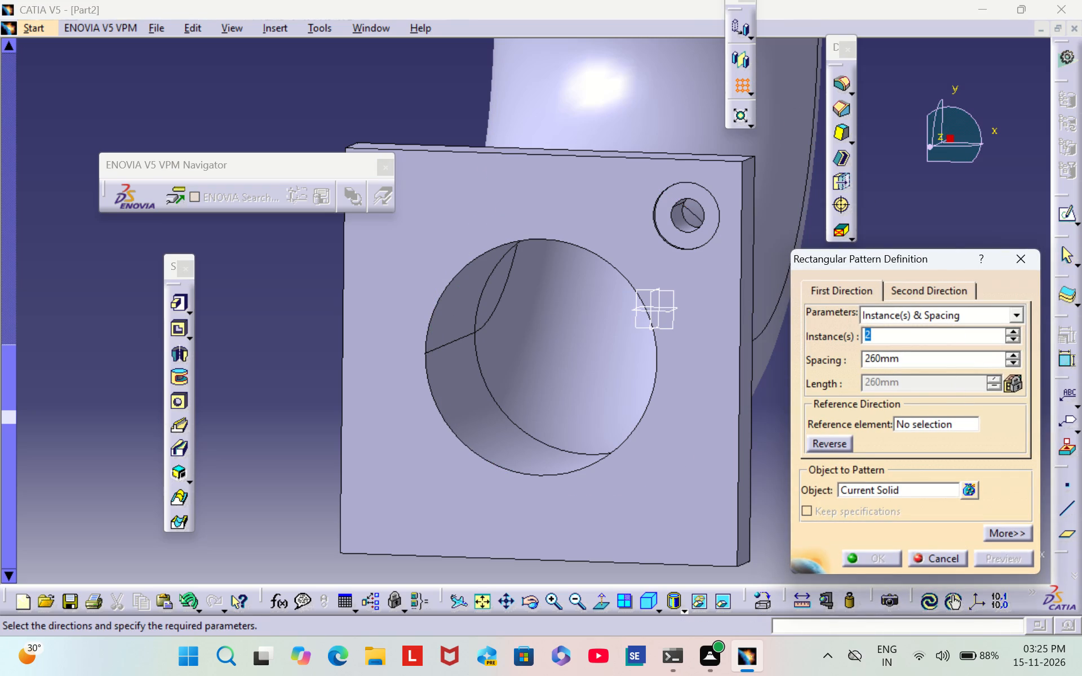
pyautogui.click(917, 417)
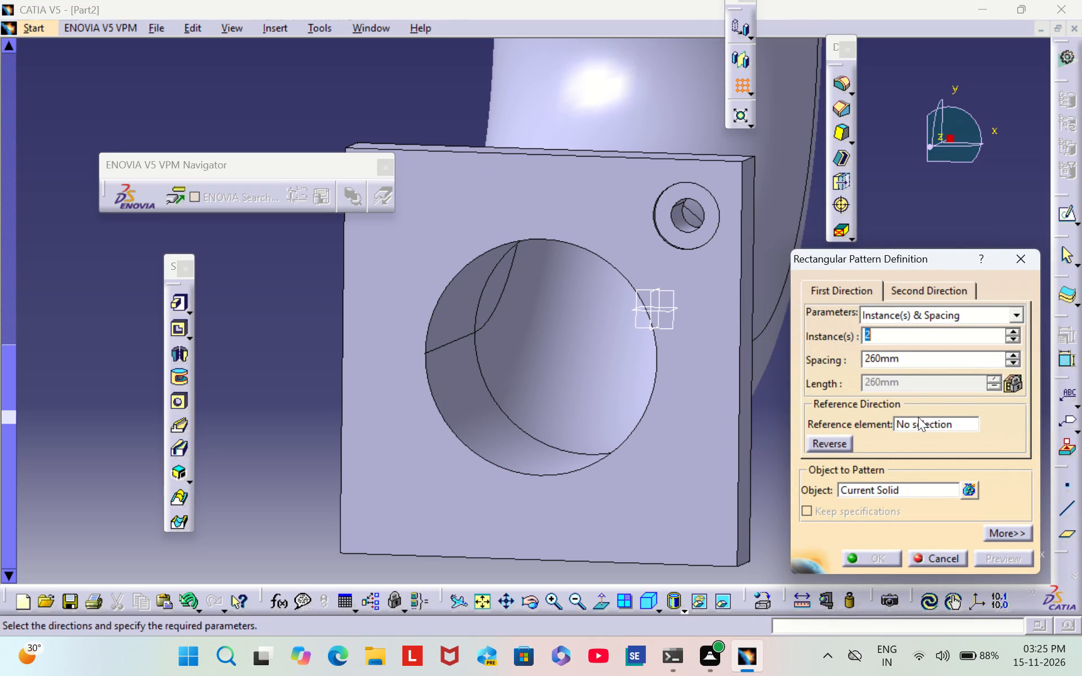
pyautogui.click(918, 419)
pyautogui.click(739, 382)
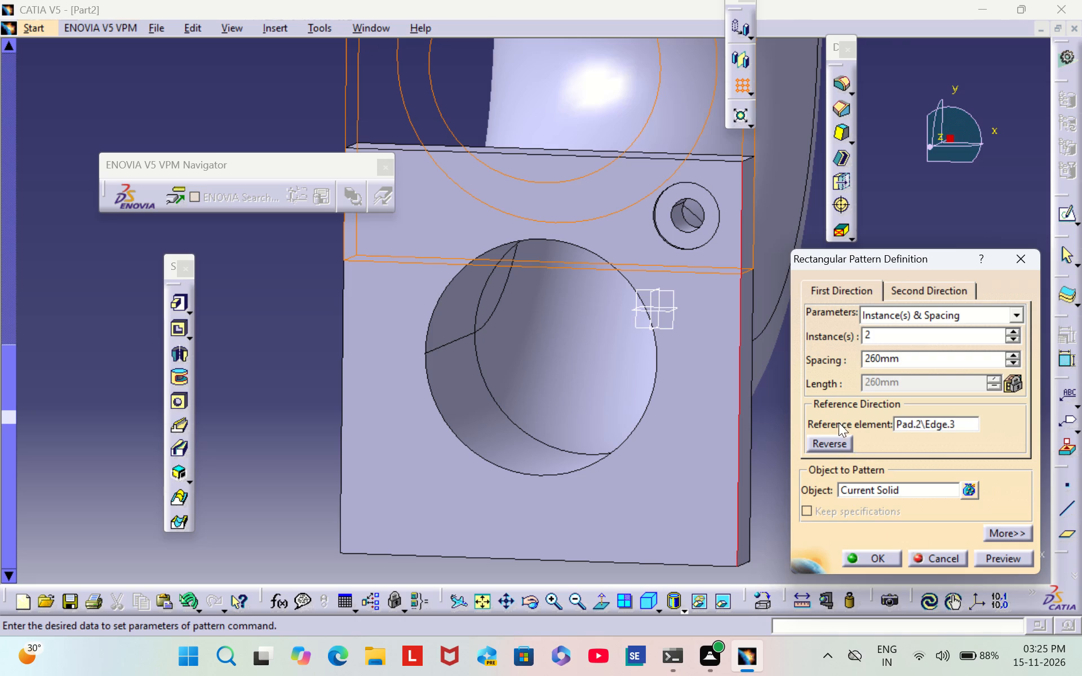
pyautogui.click(876, 486)
pyautogui.click(703, 215)
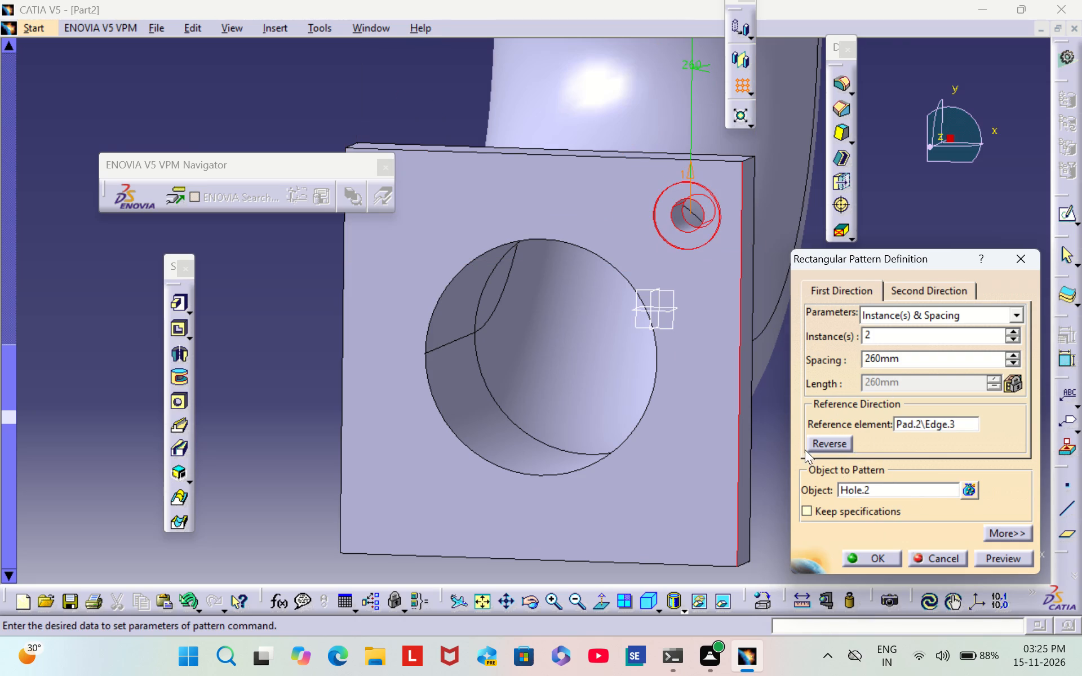
pyautogui.click(819, 442)
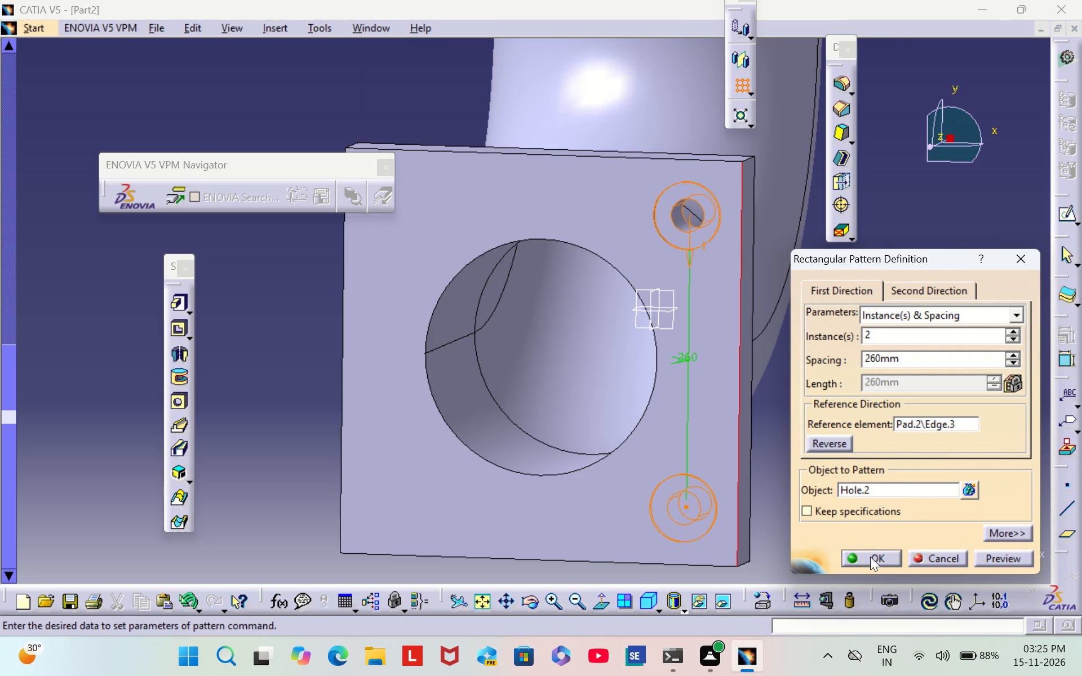
pyautogui.click(870, 557)
pyautogui.click(864, 444)
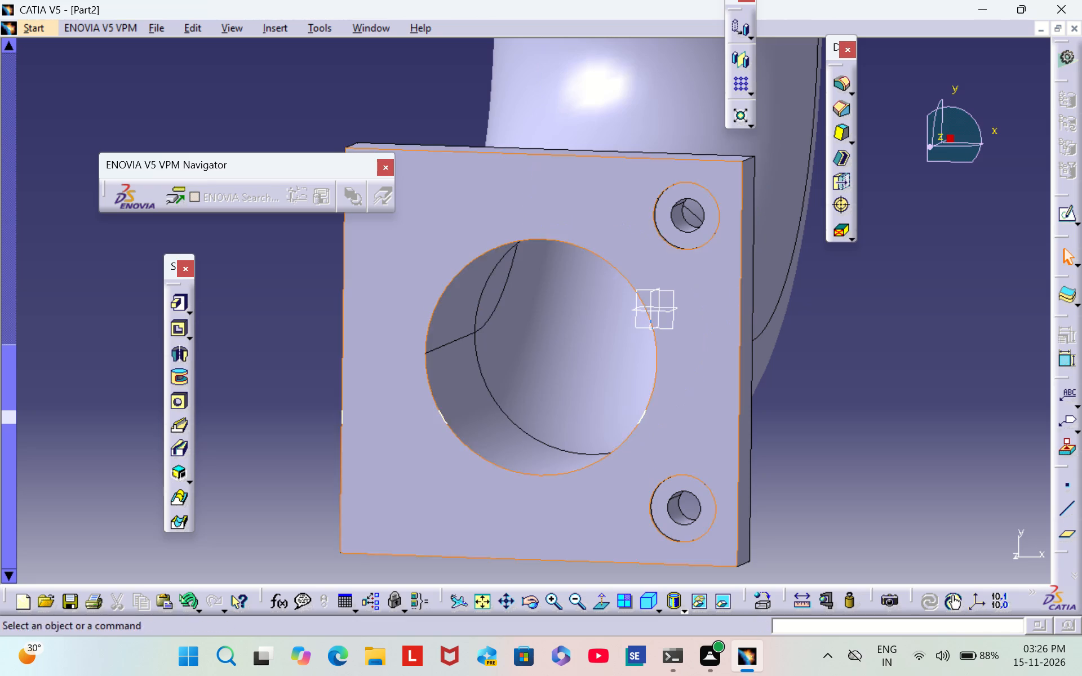
# Pattern the existing hole pattern along the flange's lower horizontal edge, 2 instances at 260 mm spacing, direction reversed onto the flange.
pyautogui.click(737, 85)
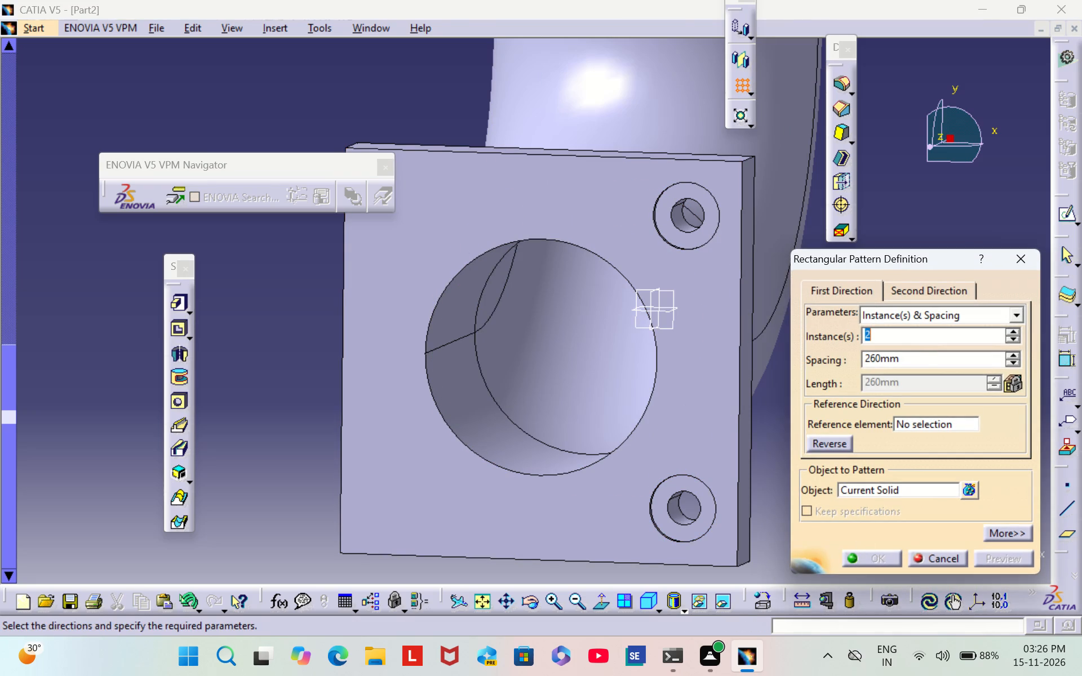
pyautogui.click(938, 422)
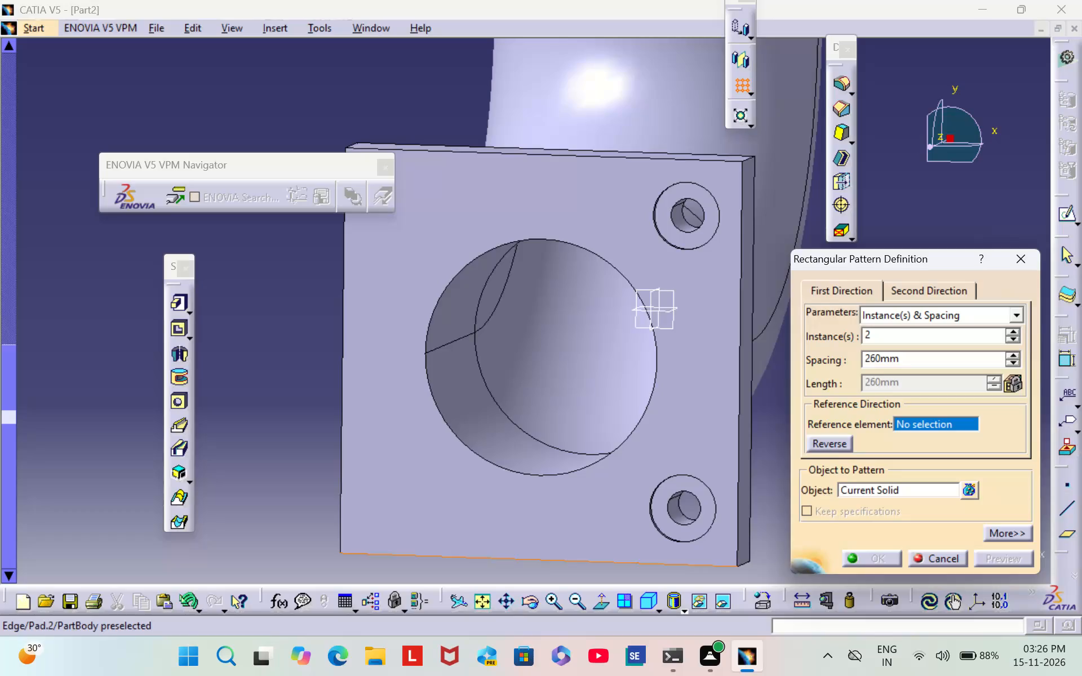
pyautogui.click(490, 557)
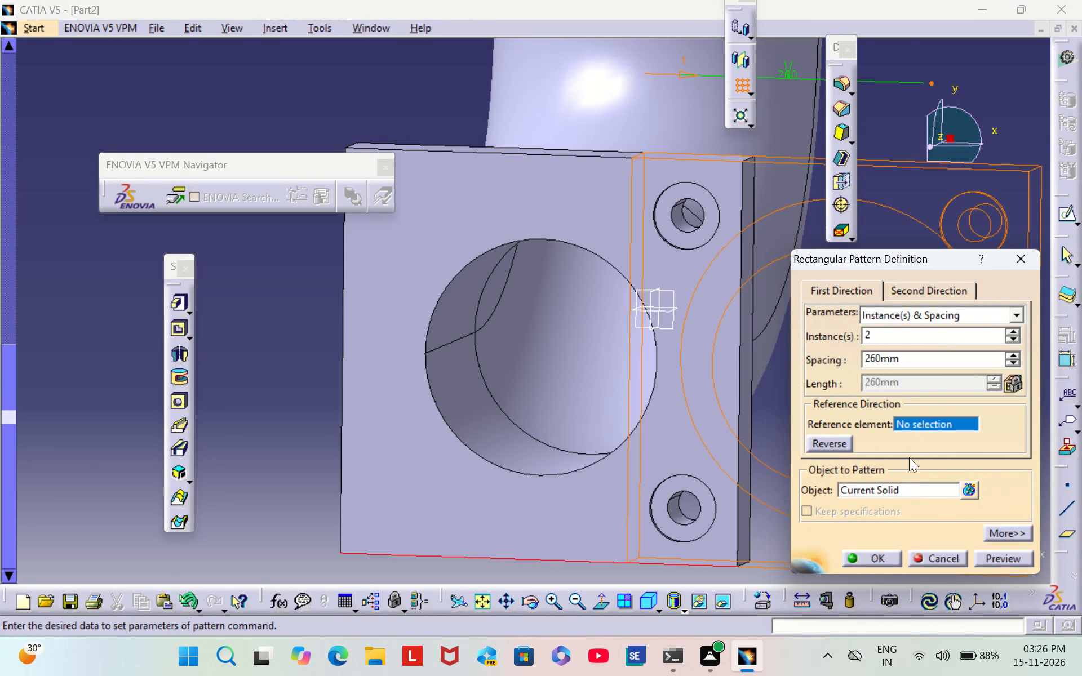
pyautogui.click(896, 487)
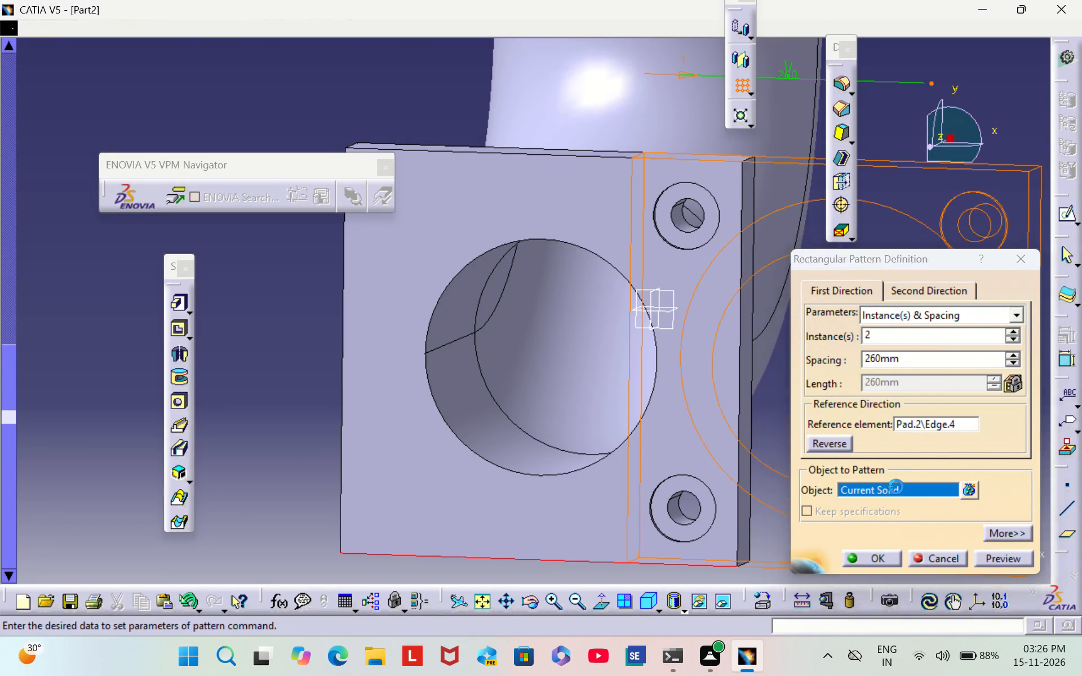
pyautogui.click(689, 510)
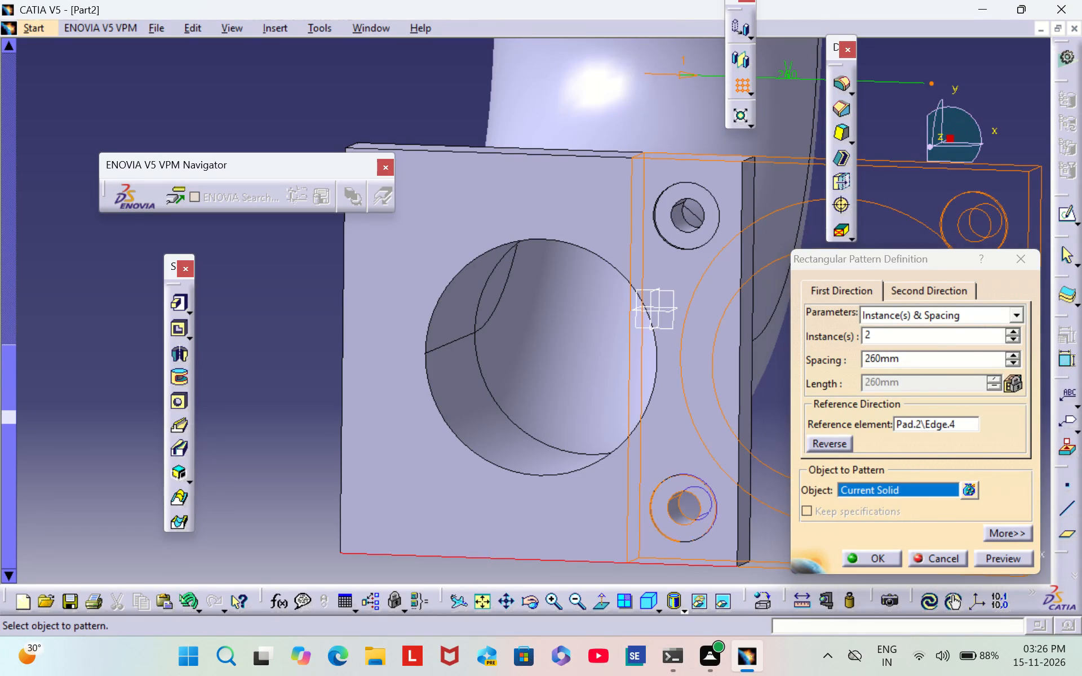
pyautogui.click(697, 500)
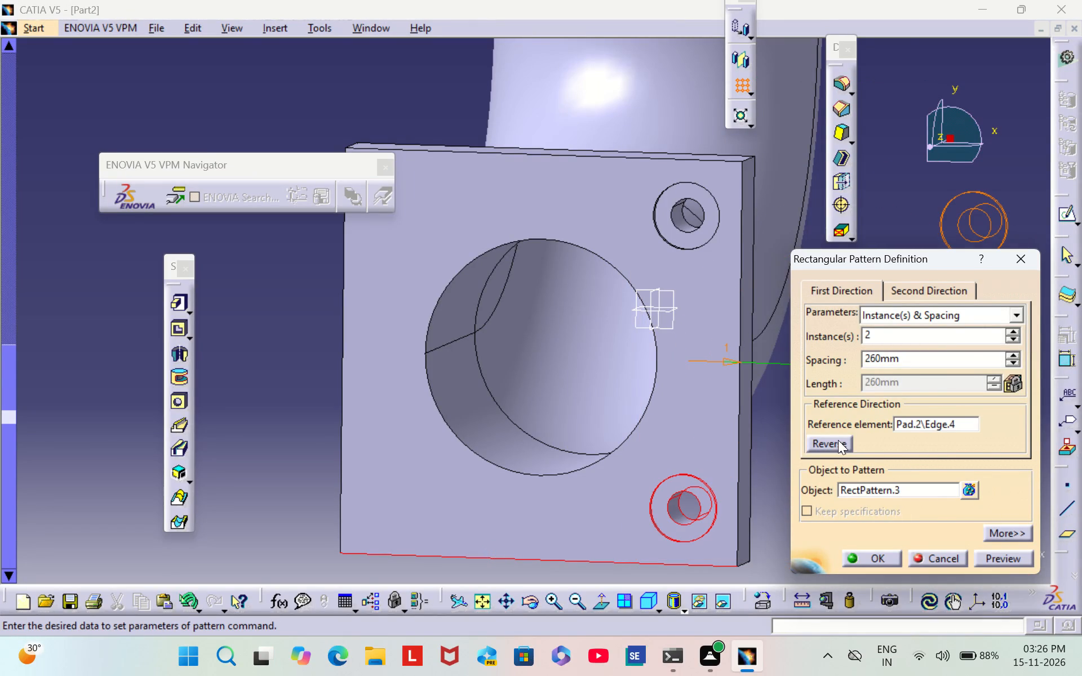
pyautogui.click(828, 442)
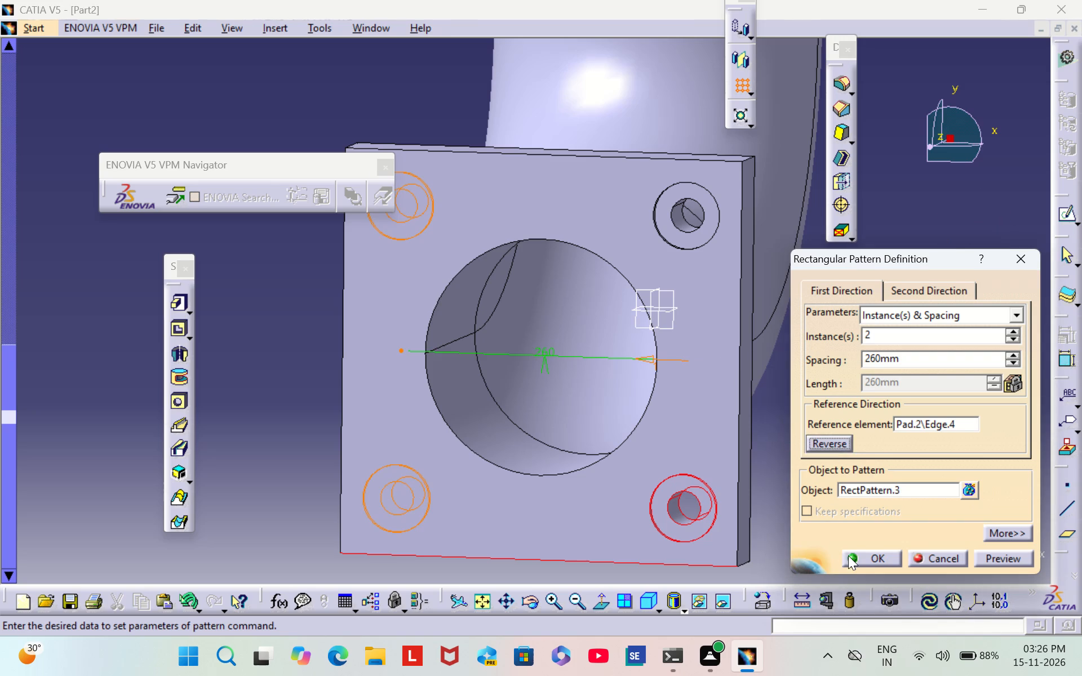
pyautogui.click(868, 557)
pyautogui.click(803, 405)
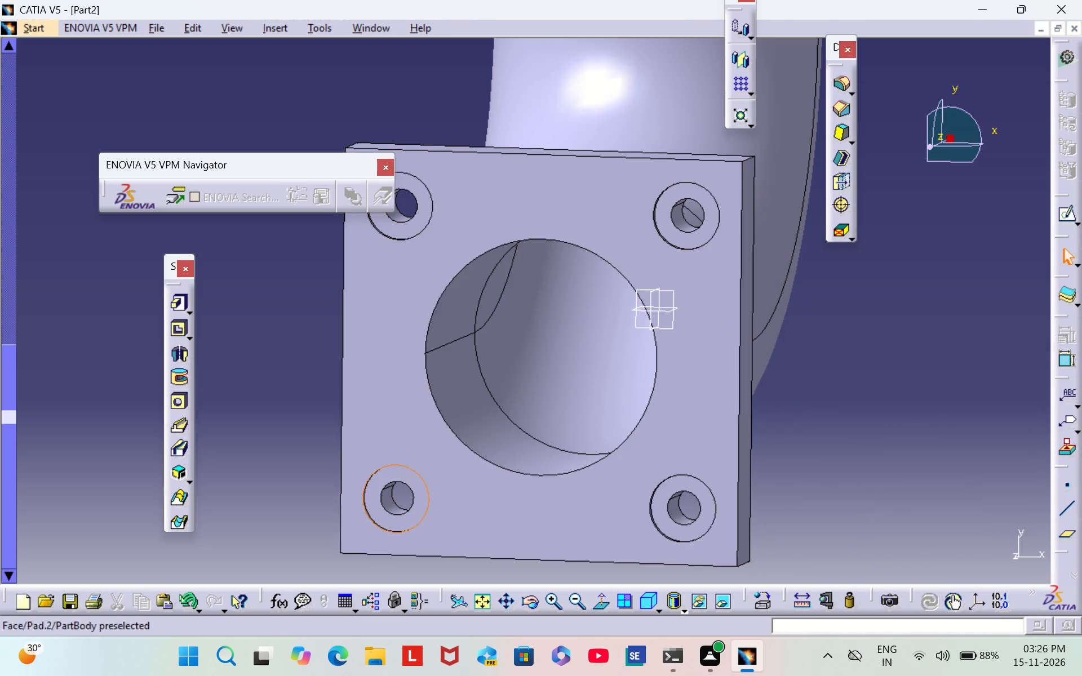
# Examine the completed elbow and the corner holes of both flanges from several angles and as a whole in isometric view.
pyautogui.moveTo(314, 443); pyautogui.dragTo(422, 347, button='middle')
pyautogui.scroll(-1, 314, 443)
pyautogui.moveTo(315, 442); pyautogui.dragTo(422, 347, button='right')
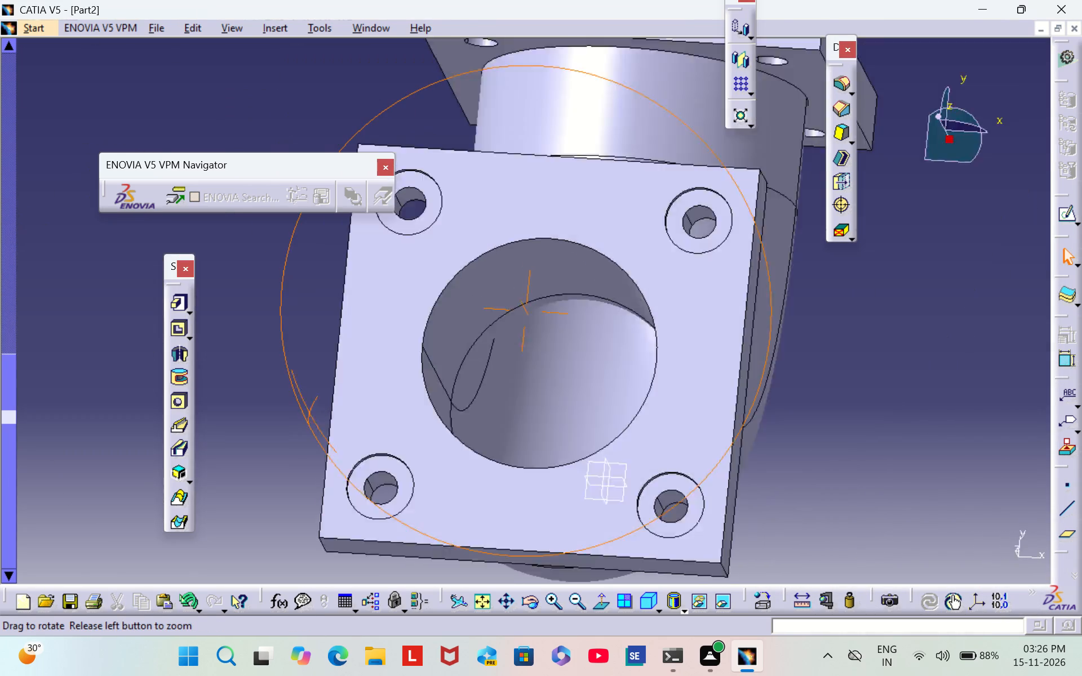
pyautogui.moveTo(422, 347); pyautogui.dragTo(742, 312, button='right')
pyautogui.moveTo(422, 347); pyautogui.dragTo(742, 312, button='middle')
pyautogui.click(651, 595)
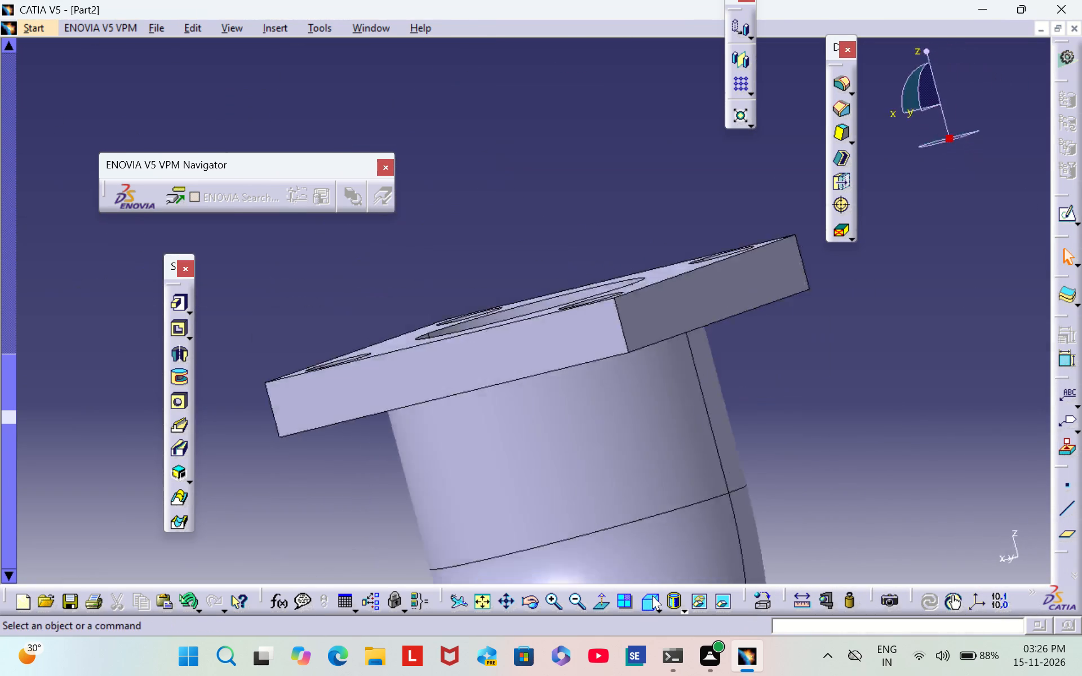
pyautogui.click(570, 603)
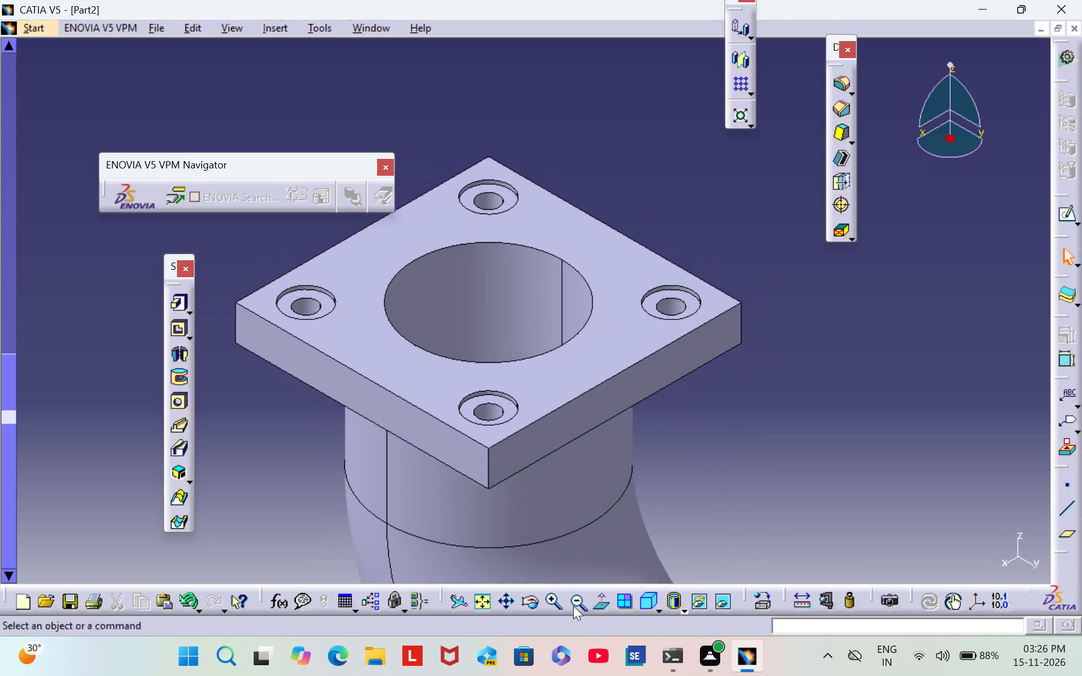
pyautogui.moveTo(708, 464); pyautogui.dragTo(667, 268, button='middle')
pyautogui.scroll(1, 708, 456)
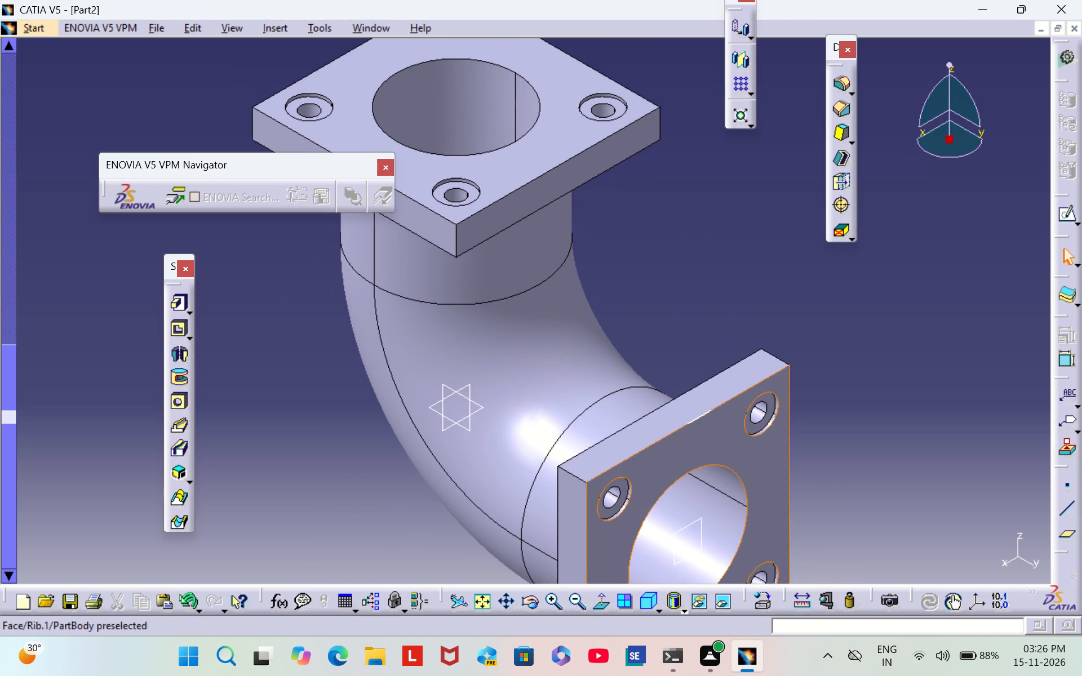
pyautogui.click(478, 601)
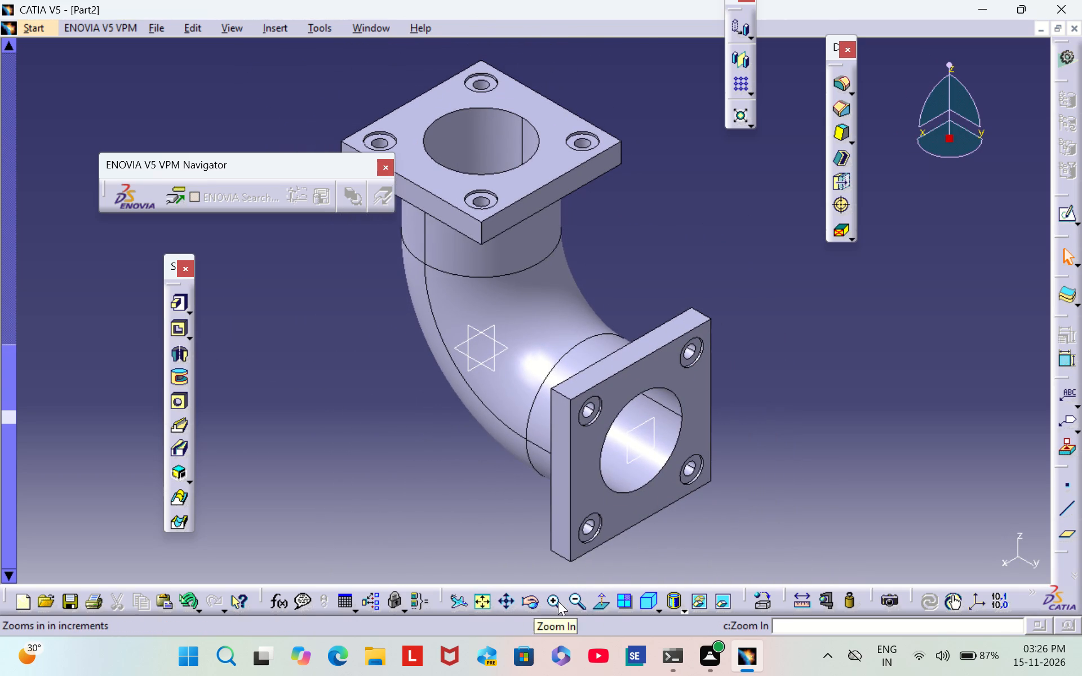
pyautogui.click(558, 601)
pyautogui.click(569, 601)
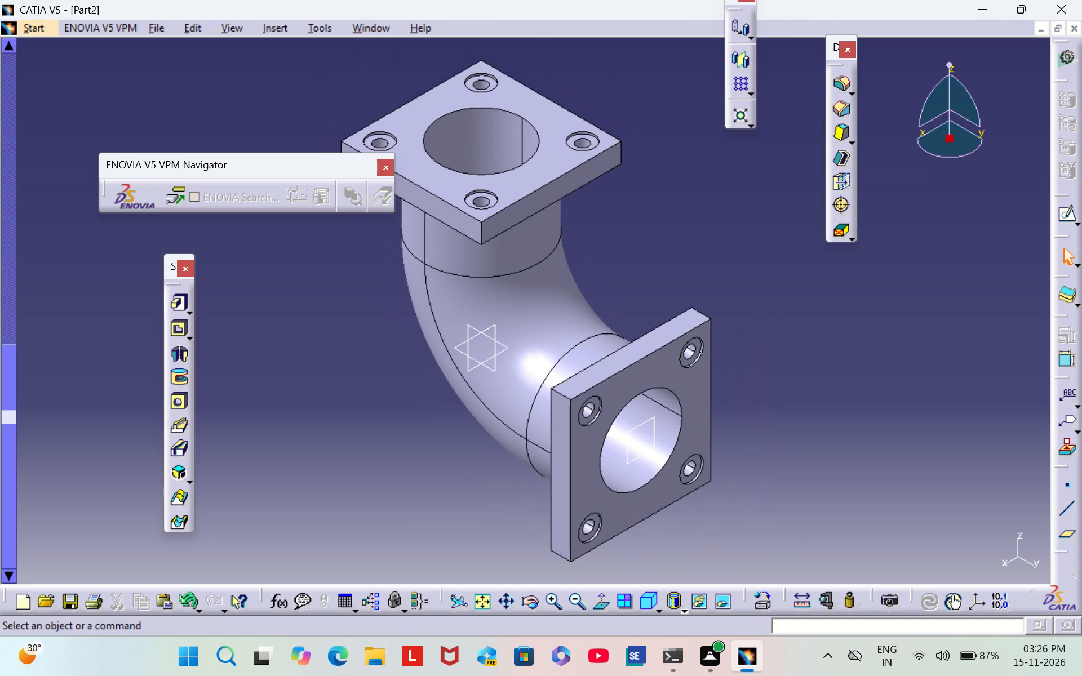
# Set the fill colour of the first flange's outer face to dark red.
pyautogui.rightClick(694, 416)
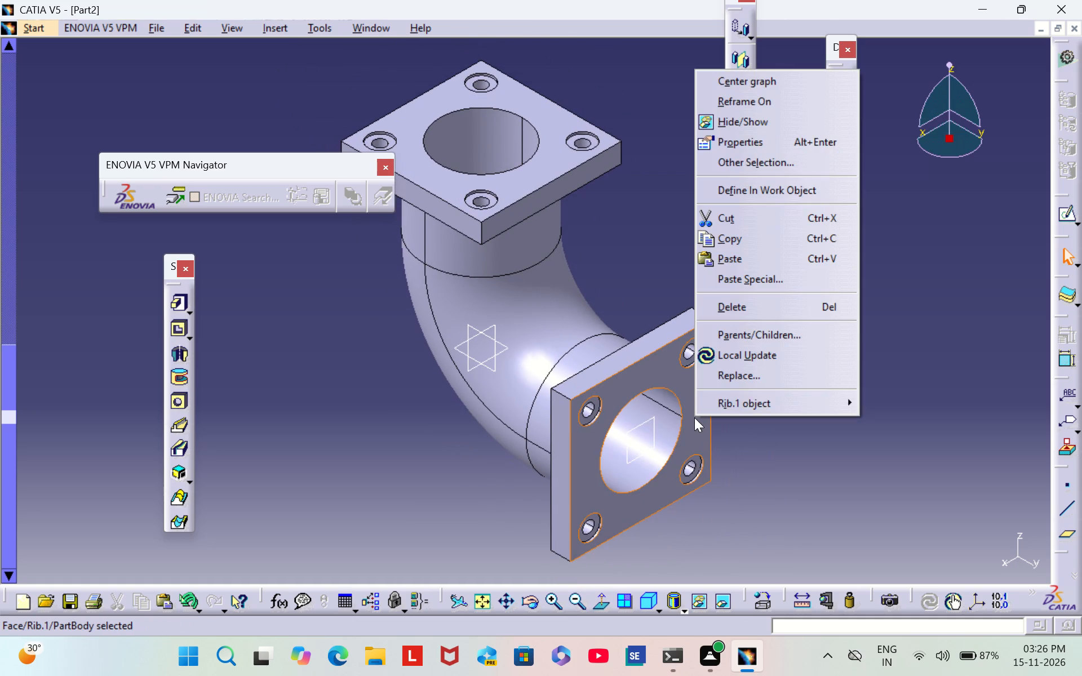
pyautogui.click(743, 148)
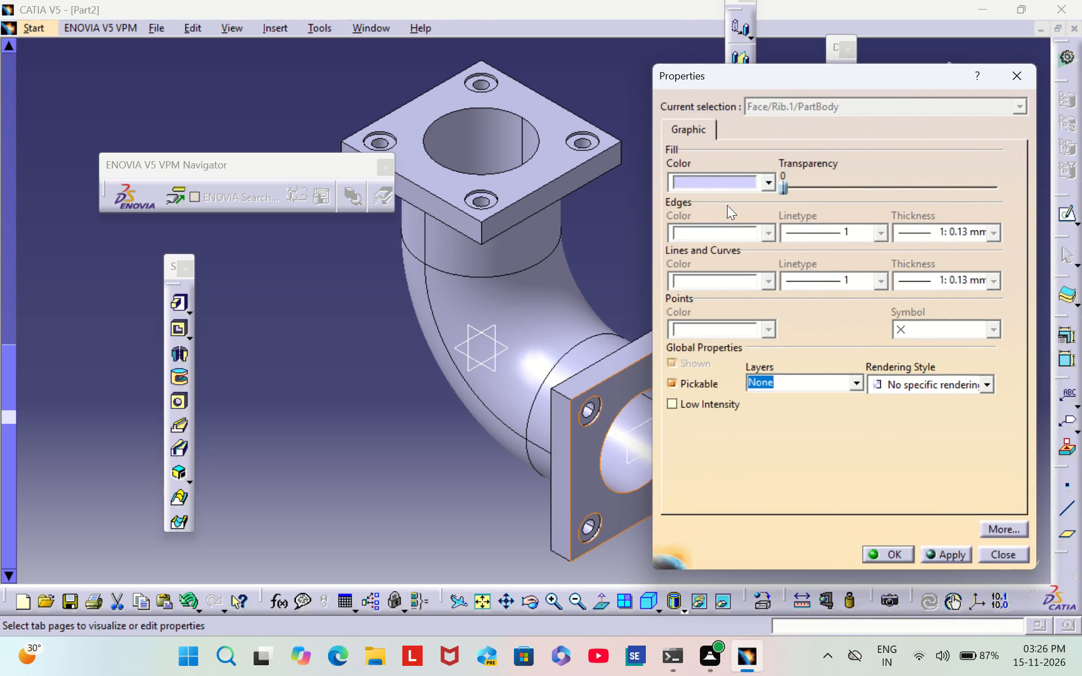
pyautogui.click(714, 193)
pyautogui.click(764, 439)
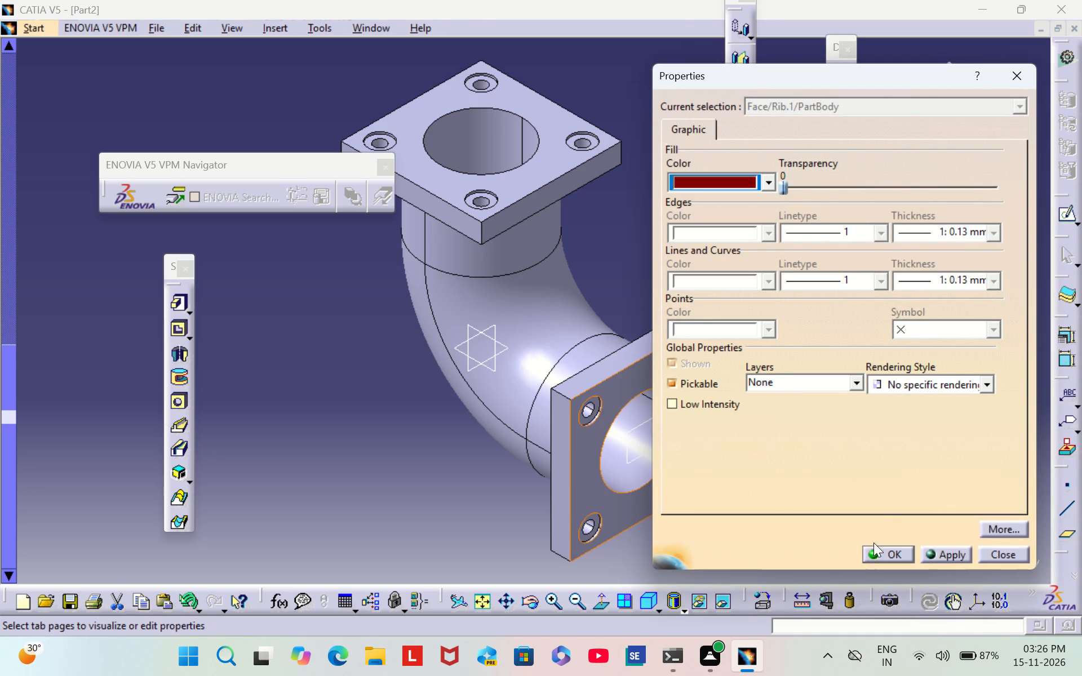
pyautogui.click(895, 558)
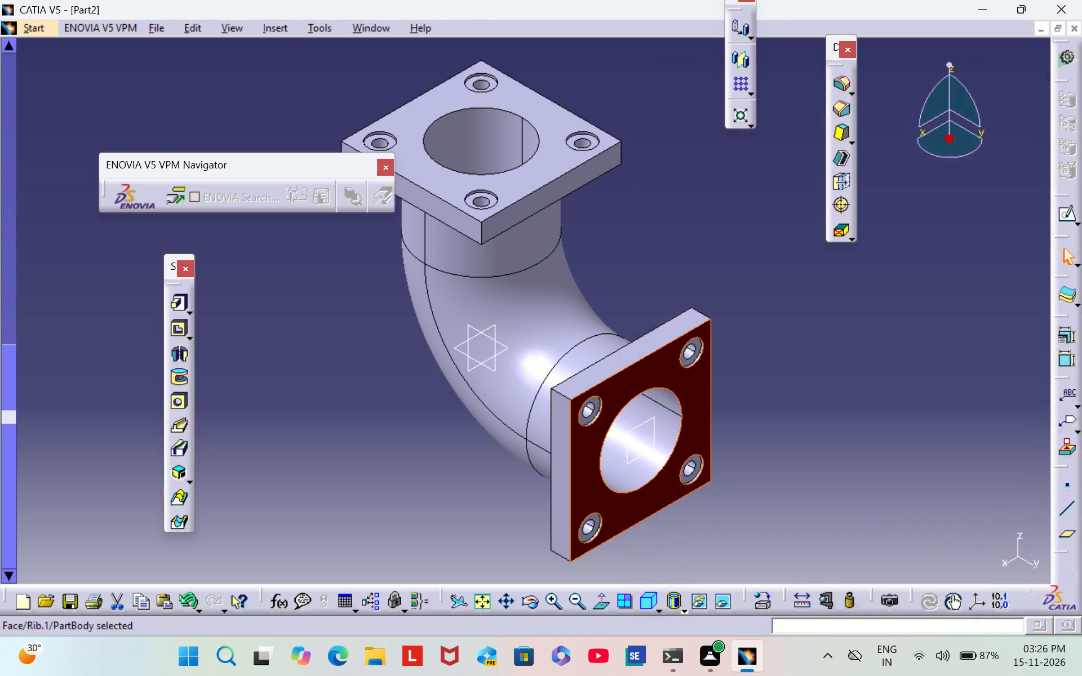
pyautogui.click(881, 515)
# Set the fill colour of the second flange's outer face to dark red.
pyautogui.moveTo(327, 528); pyautogui.dragTo(754, 552, button='middle')
pyautogui.scroll(-1, 327, 528)
pyautogui.moveTo(327, 528); pyautogui.dragTo(754, 552, button='right')
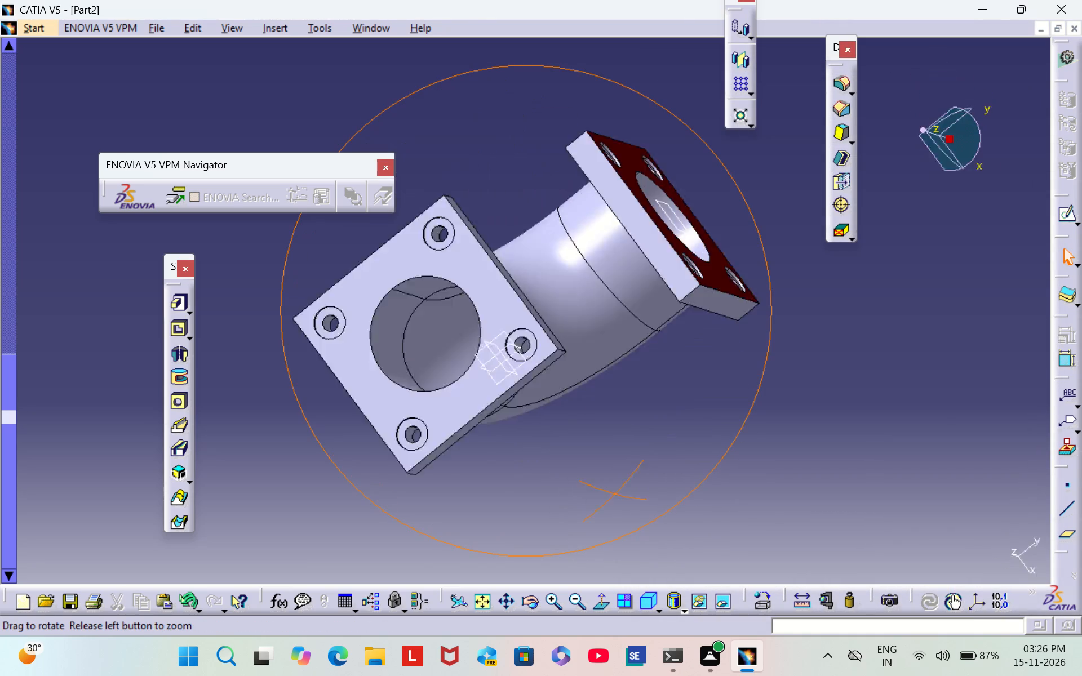
pyautogui.moveTo(754, 552); pyautogui.dragTo(728, 489, button='right')
pyautogui.moveTo(754, 552); pyautogui.dragTo(867, 493, button='middle')
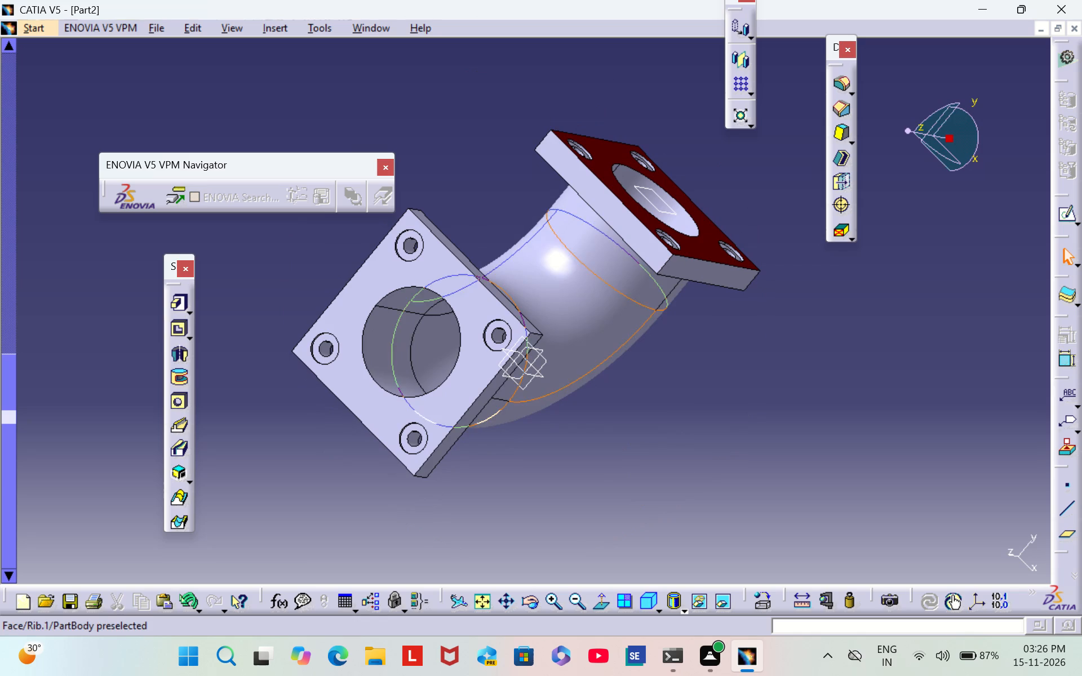
pyautogui.rightClick(442, 283)
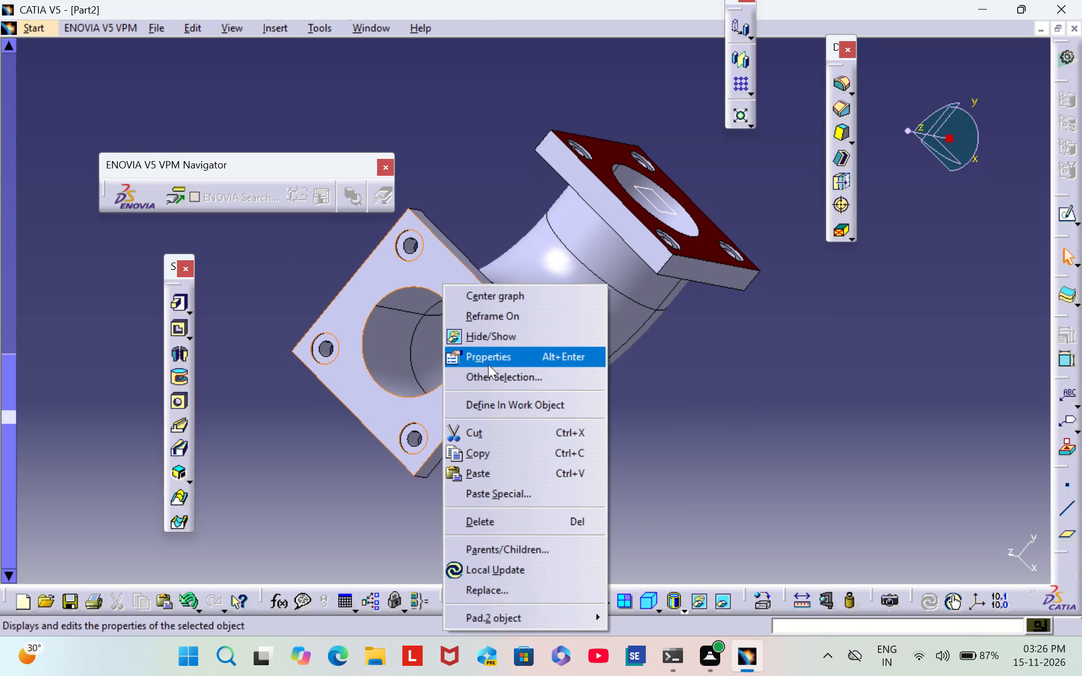
pyautogui.click(488, 364)
pyautogui.click(723, 179)
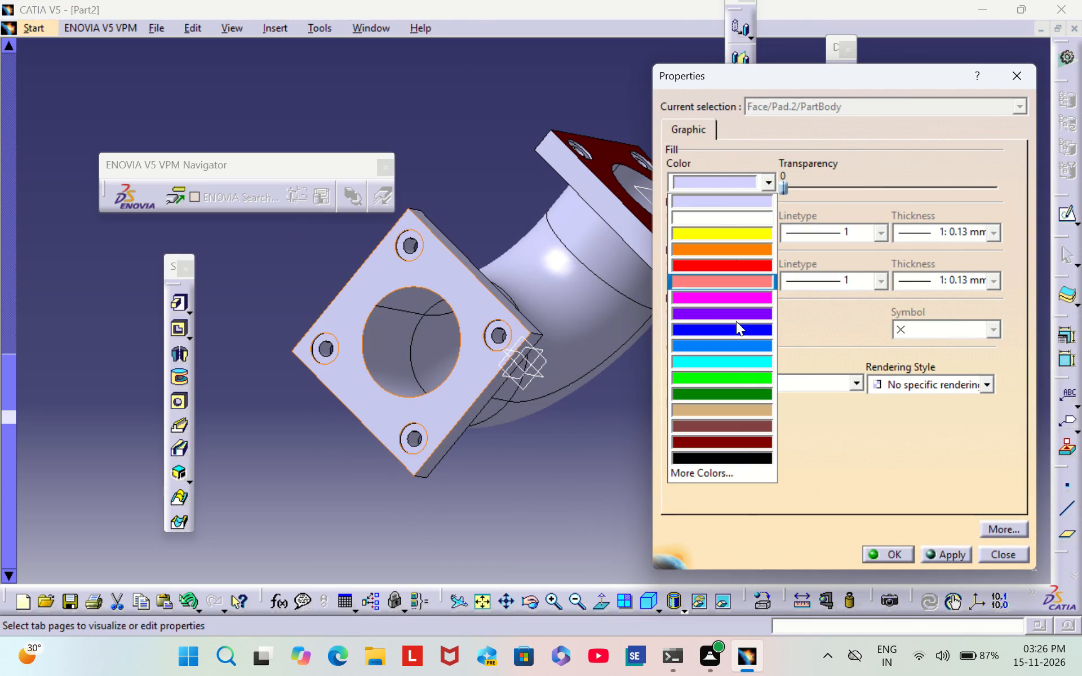
pyautogui.click(744, 436)
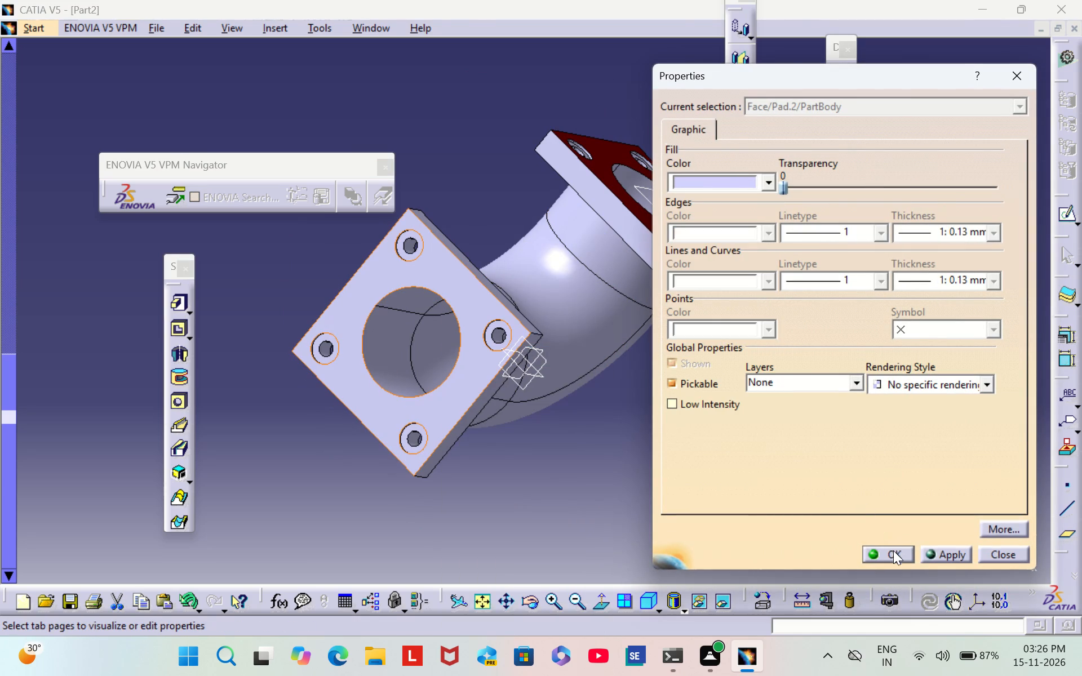
pyautogui.click(893, 550)
pyautogui.click(824, 408)
# Set the fill colour of the second flange's pipe-side back face to dark red.
pyautogui.scroll(-1, 681, 435)
pyautogui.moveTo(681, 435); pyautogui.dragTo(465, 416, button='middle')
pyautogui.moveTo(682, 435); pyautogui.dragTo(465, 416, button='right')
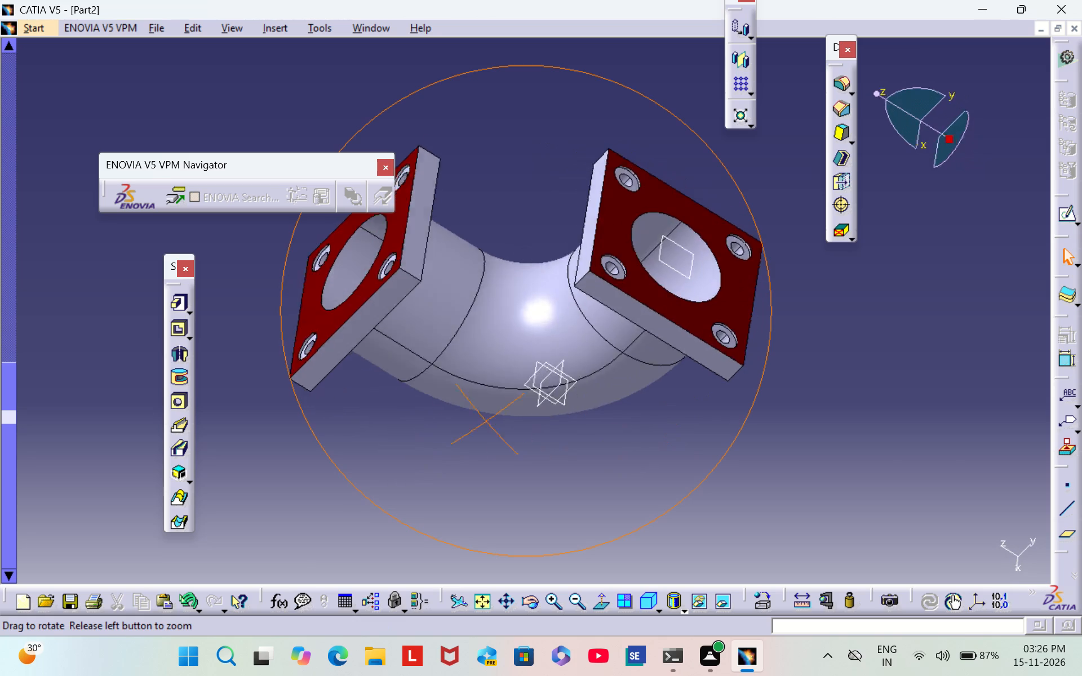
pyautogui.moveTo(465, 416); pyautogui.dragTo(298, 247, button='right')
pyautogui.moveTo(465, 416); pyautogui.dragTo(298, 247, button='middle')
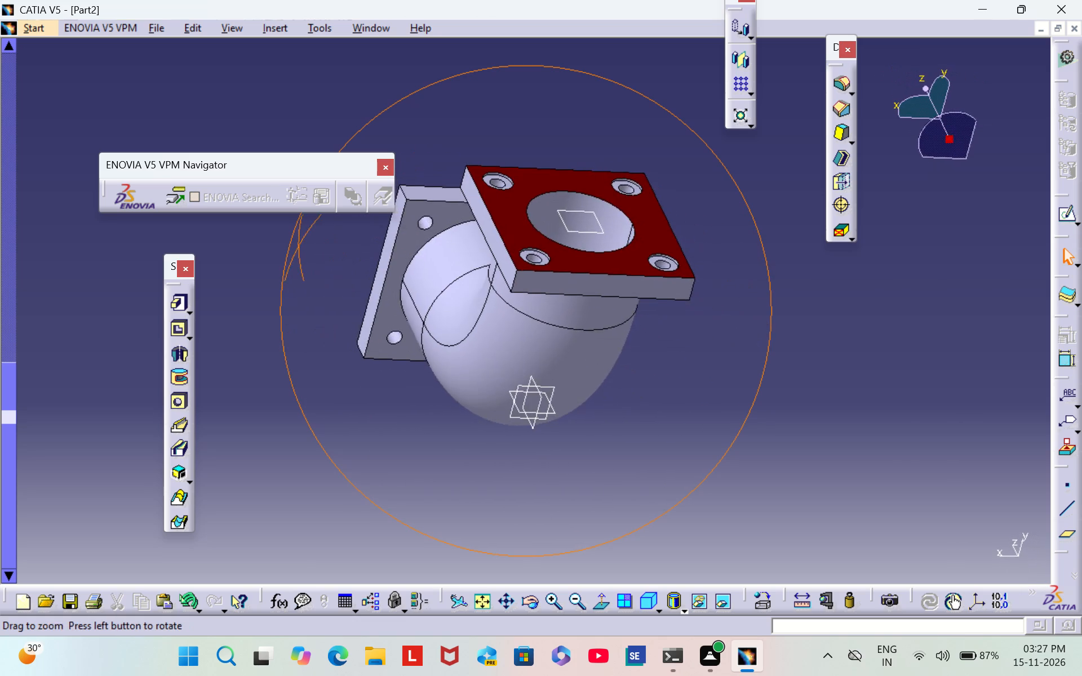
pyautogui.moveTo(298, 247); pyautogui.dragTo(299, 247, button='middle')
pyautogui.rightClick(419, 234)
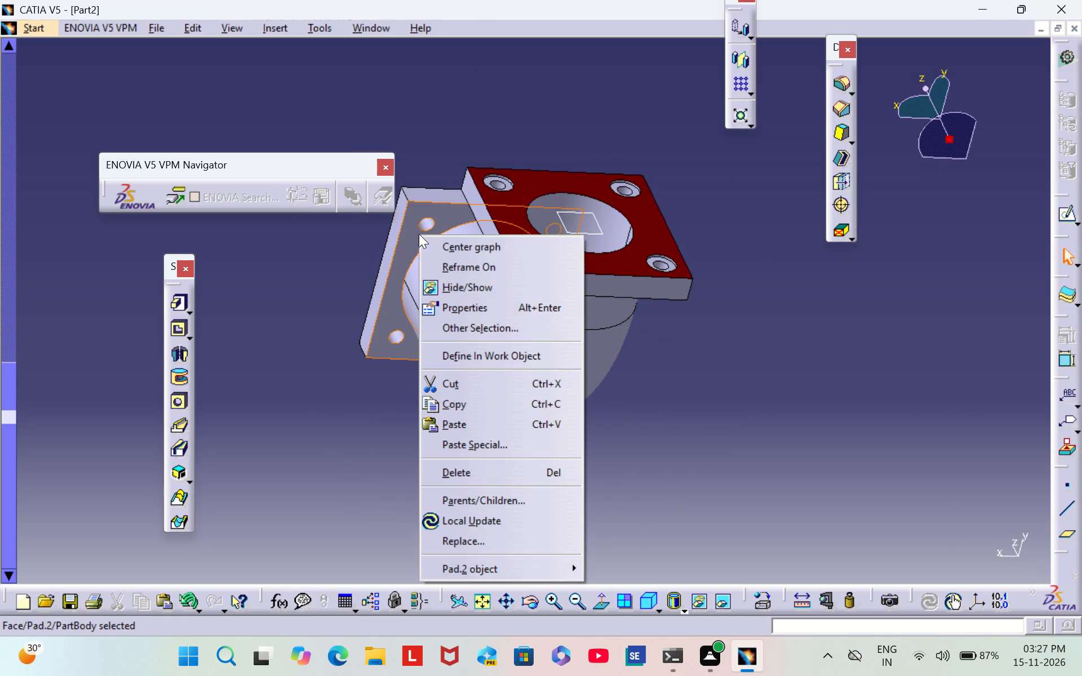
pyautogui.click(461, 299)
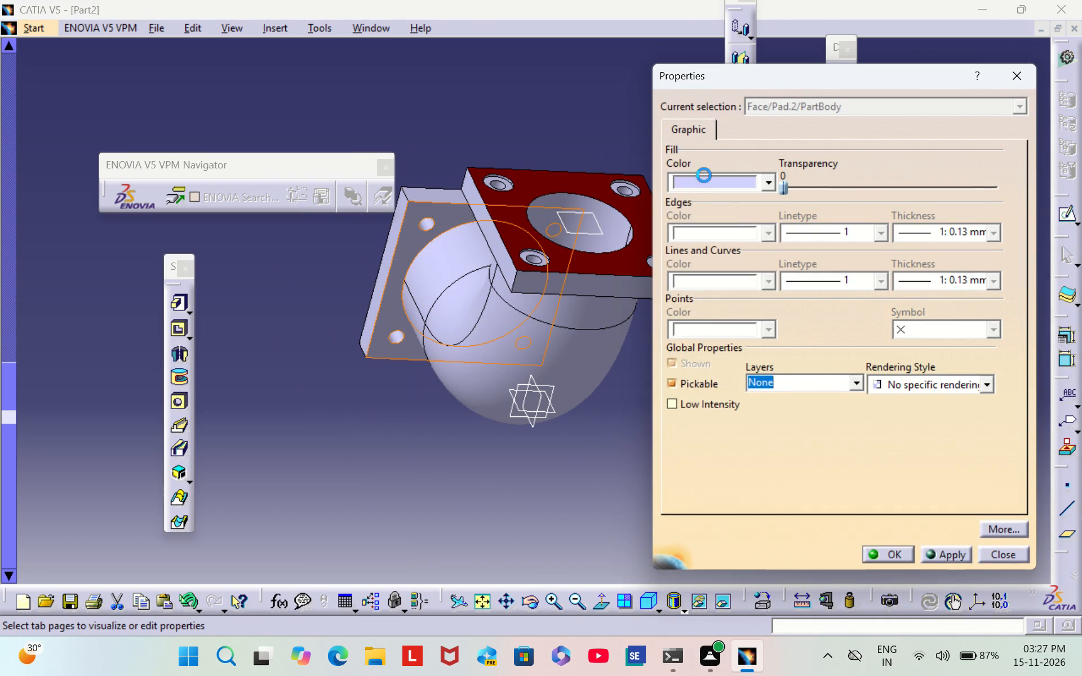
pyautogui.click(704, 175)
pyautogui.click(738, 444)
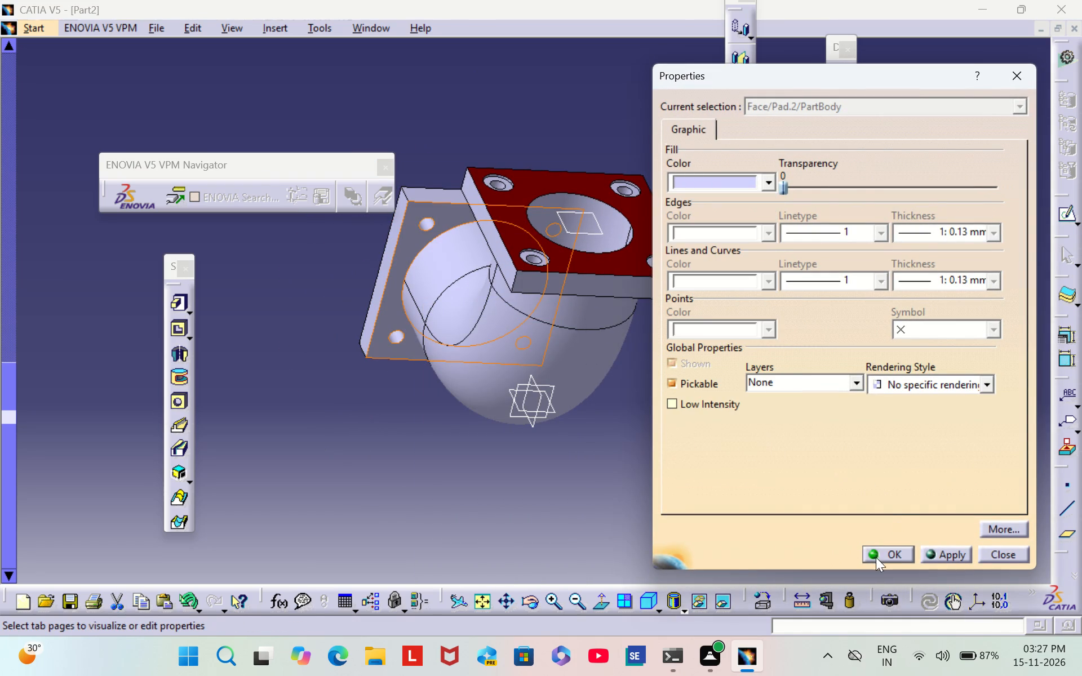
pyautogui.click(877, 555)
pyautogui.click(824, 463)
# Set the fill colour of the first flange's pipe-side back face to dark red.
pyautogui.moveTo(203, 275); pyautogui.dragTo(782, 375, button='middle')
pyautogui.scroll(-1, 203, 275)
pyautogui.moveTo(373, 260); pyautogui.dragTo(782, 376, button='right')
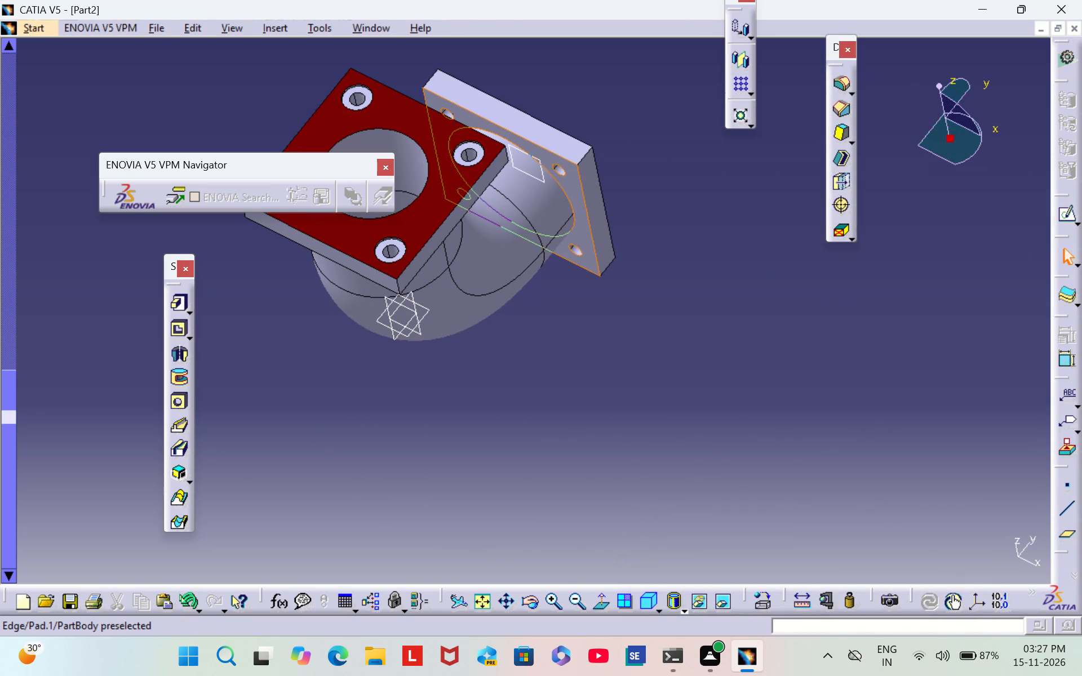
pyautogui.rightClick(565, 184)
pyautogui.click(620, 262)
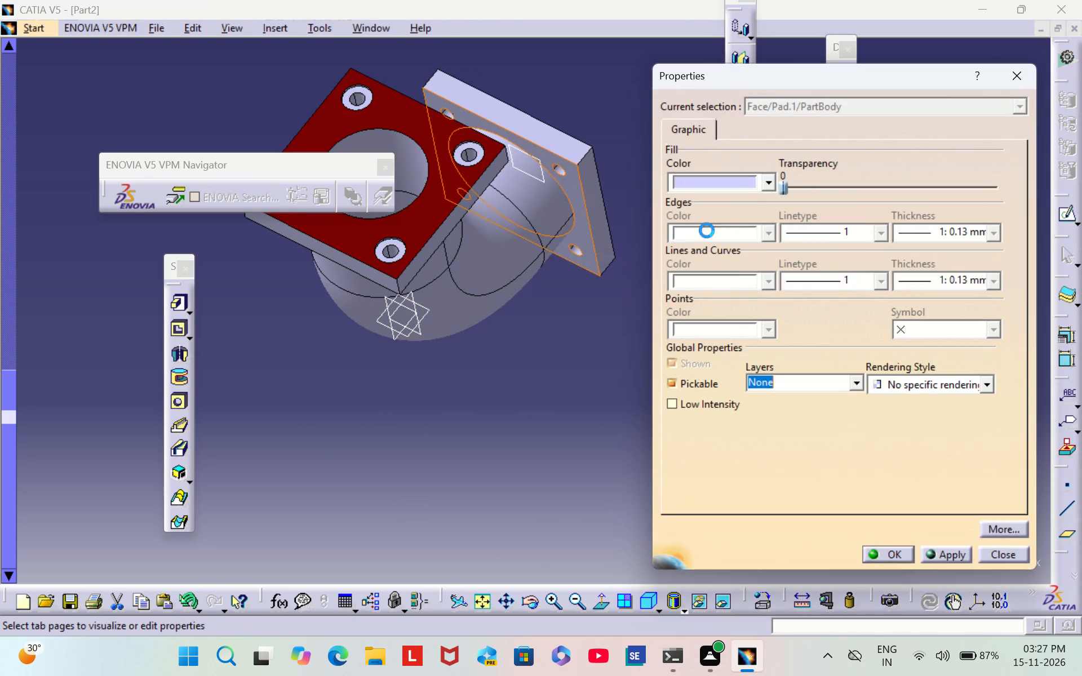
pyautogui.click(726, 184)
pyautogui.click(743, 440)
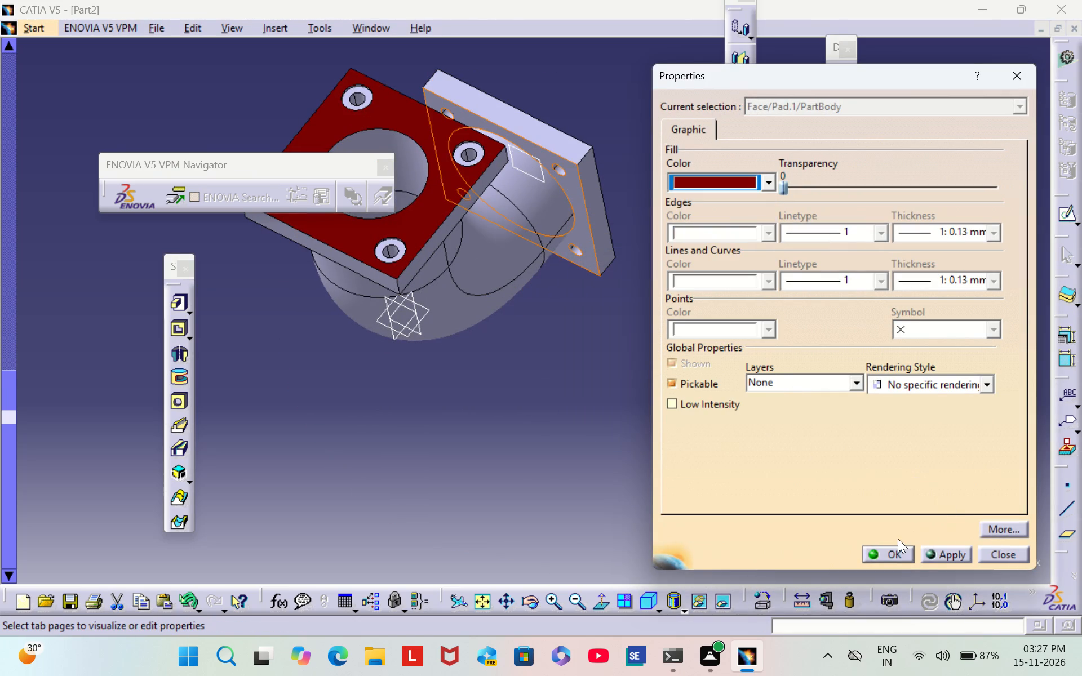
pyautogui.click(894, 548)
pyautogui.click(804, 393)
# Set the fill colour of the elbow's curved outer pipe surface to dark red.
pyautogui.rightClick(490, 256)
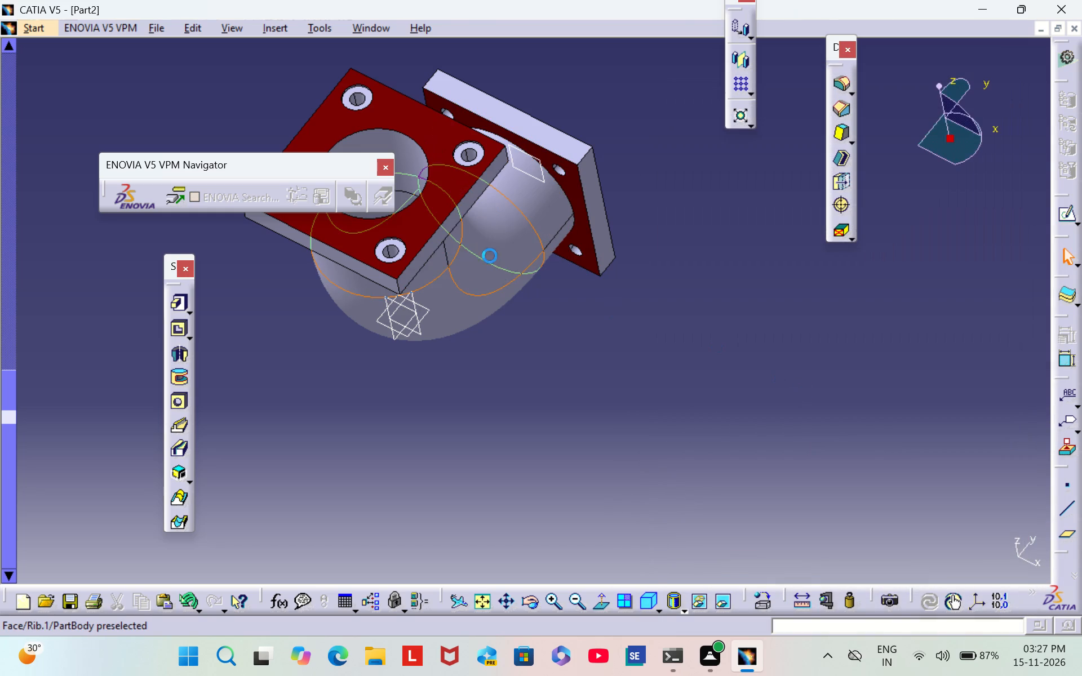
pyautogui.click(566, 335)
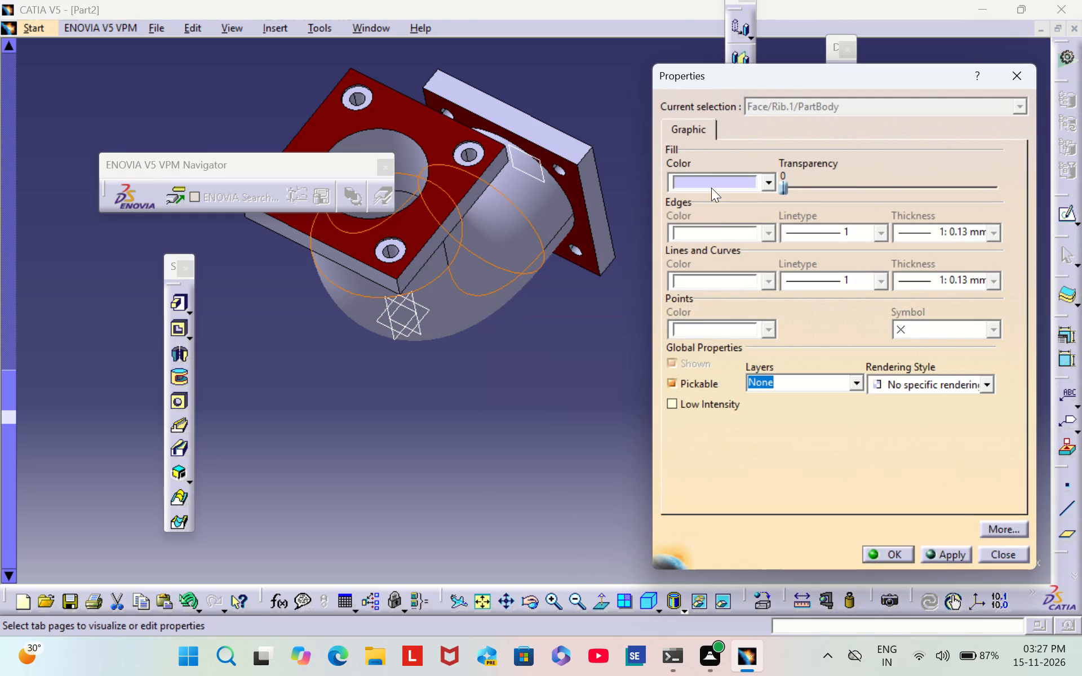
pyautogui.click(711, 187)
pyautogui.click(736, 434)
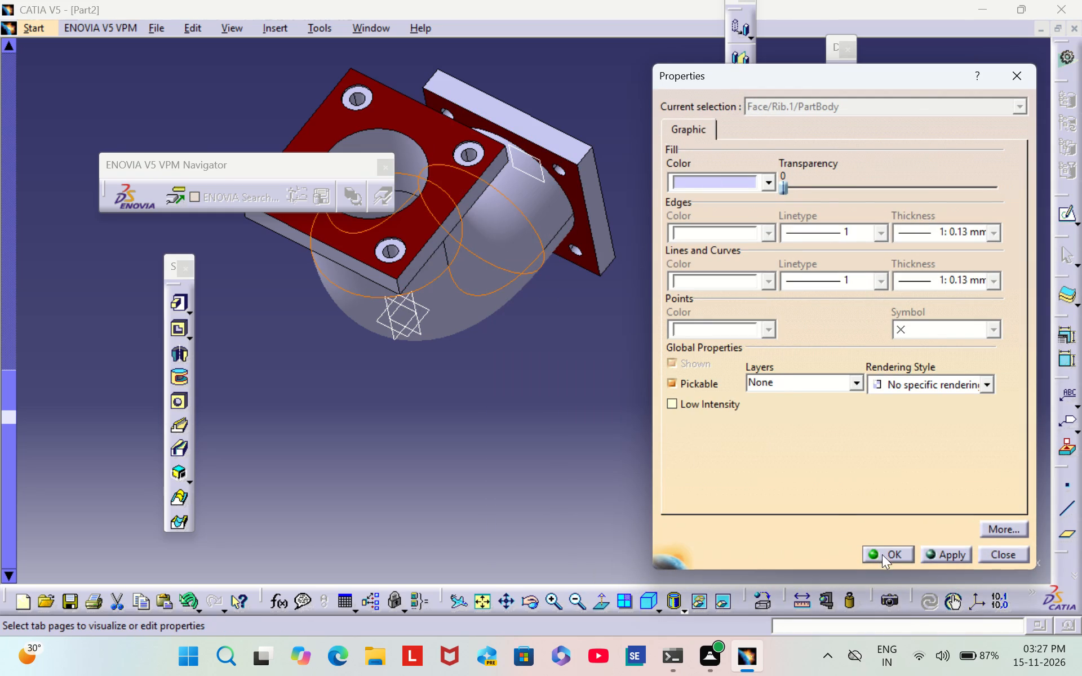
pyautogui.click(882, 554)
pyautogui.click(801, 373)
# Set the fill colour of the straight outer pipe surface next to the second flange to dark red.
pyautogui.scroll(-1, 772, 349)
pyautogui.moveTo(772, 349); pyautogui.dragTo(568, 353, button='middle')
pyautogui.moveTo(772, 348); pyautogui.dragTo(568, 353, button='right')
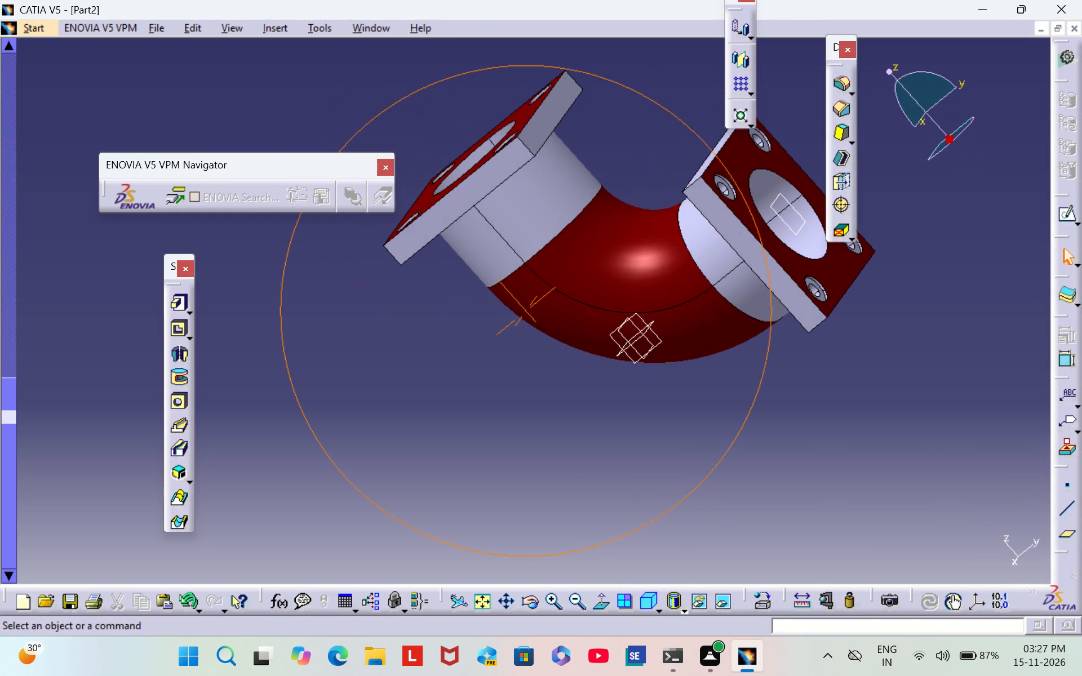
pyautogui.rightClick(517, 234)
pyautogui.click(598, 314)
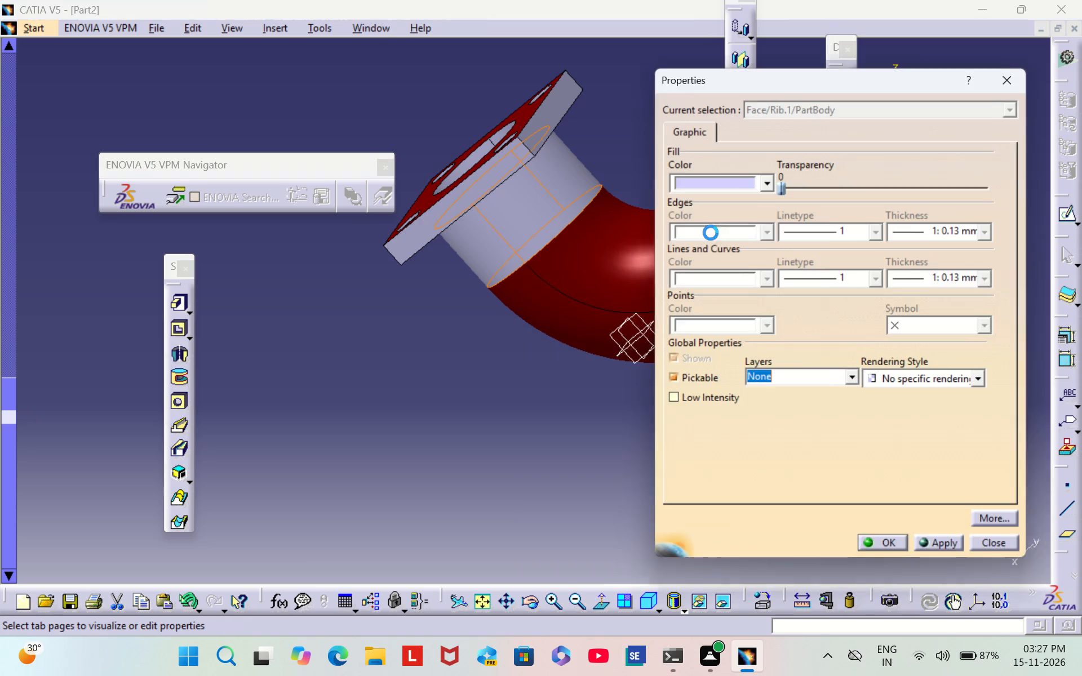
pyautogui.click(724, 189)
pyautogui.click(742, 449)
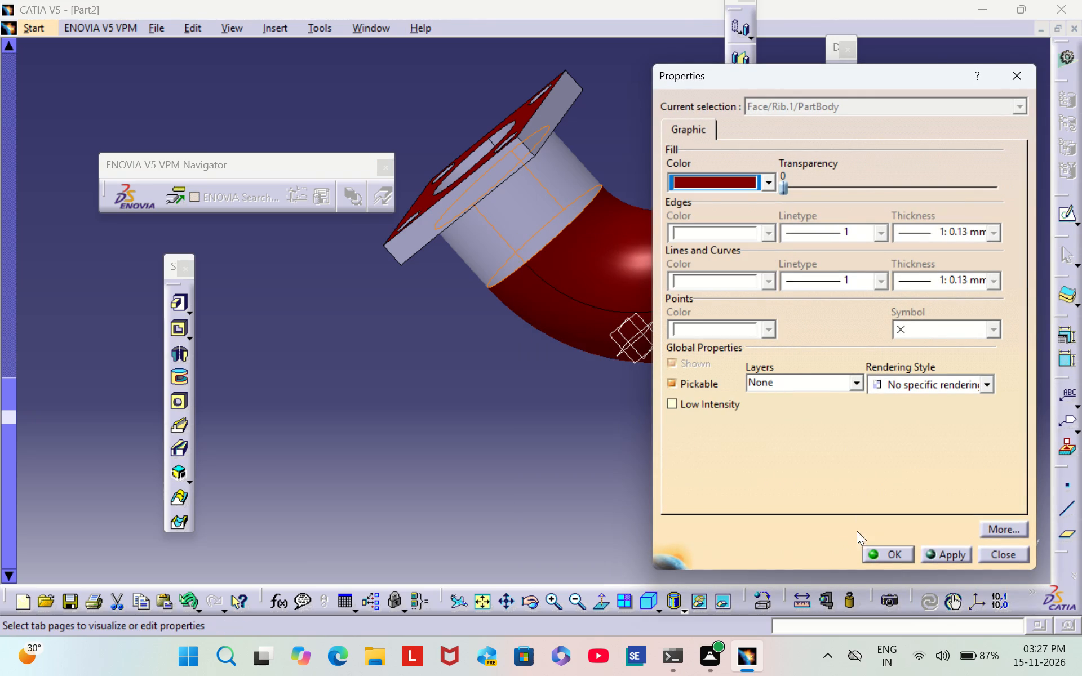
pyautogui.click(885, 548)
pyautogui.click(857, 452)
# Set the fill colour of the straight outer pipe surface next to the first flange to dark red.
pyautogui.moveTo(229, 259); pyautogui.dragTo(345, 214, button='middle')
pyautogui.scroll(-1, 229, 259)
pyautogui.moveTo(260, 237); pyautogui.dragTo(345, 214, button='right')
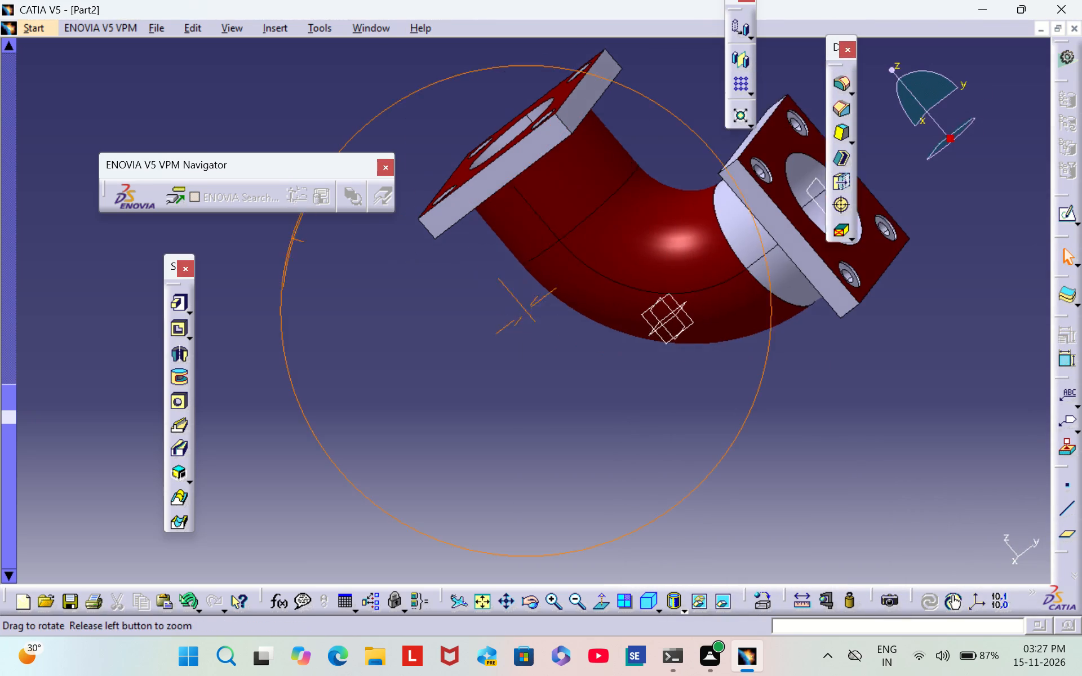
pyautogui.moveTo(345, 214); pyautogui.dragTo(617, 213, button='right')
pyautogui.moveTo(345, 214); pyautogui.dragTo(617, 215, button='middle')
pyautogui.rightClick(557, 262)
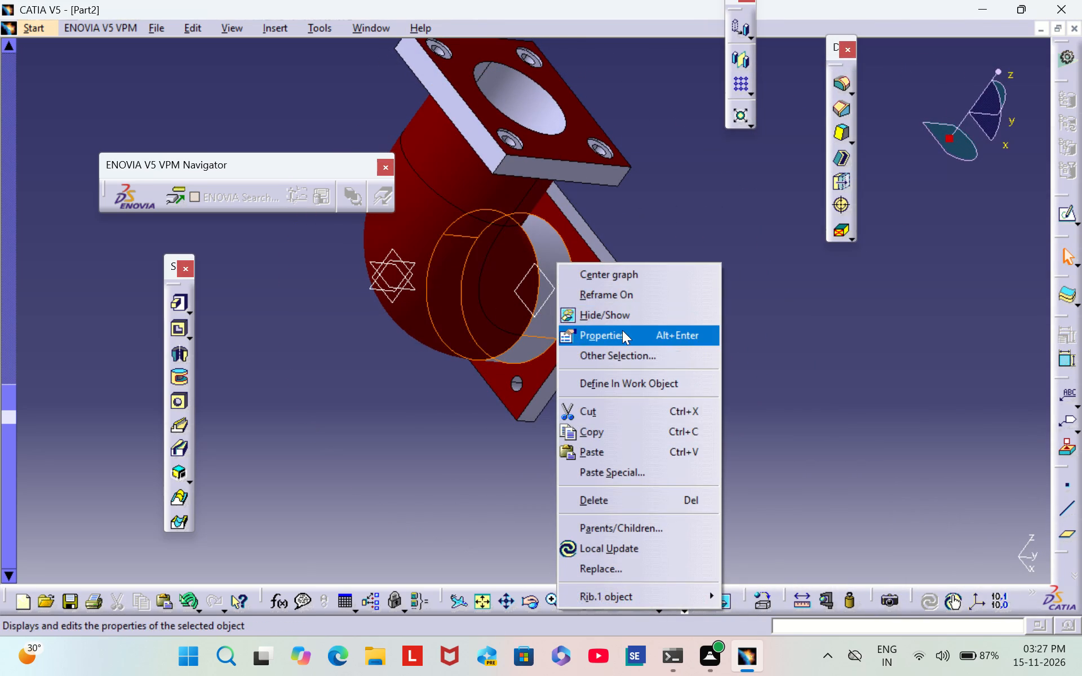
pyautogui.click(624, 333)
pyautogui.click(744, 179)
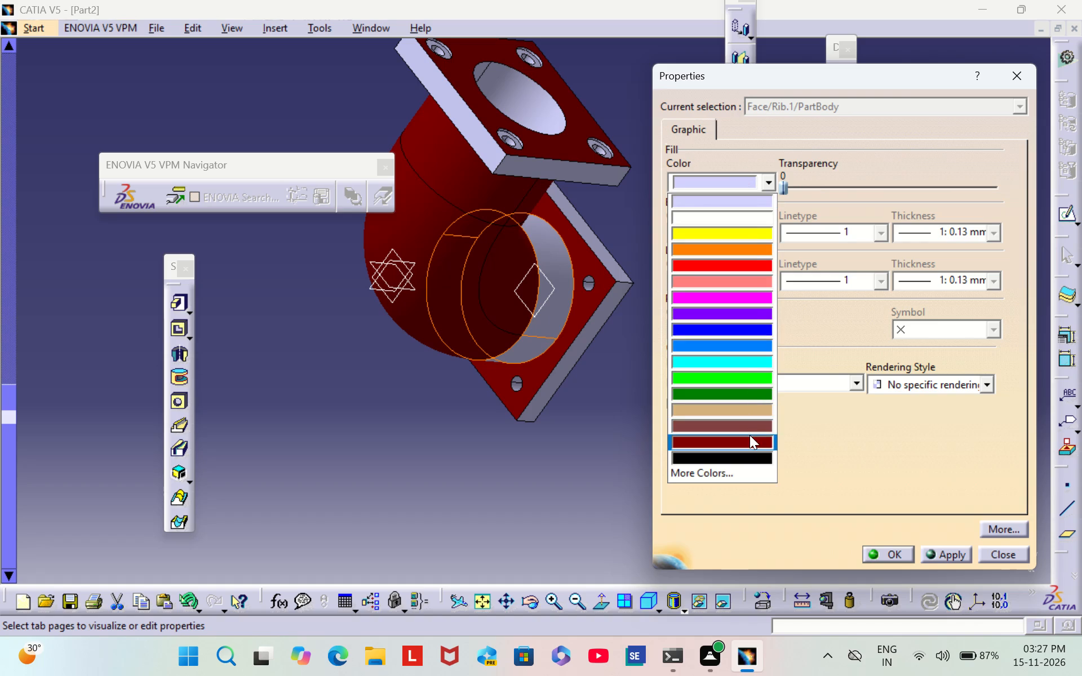
pyautogui.click(750, 435)
pyautogui.click(885, 550)
pyautogui.click(844, 315)
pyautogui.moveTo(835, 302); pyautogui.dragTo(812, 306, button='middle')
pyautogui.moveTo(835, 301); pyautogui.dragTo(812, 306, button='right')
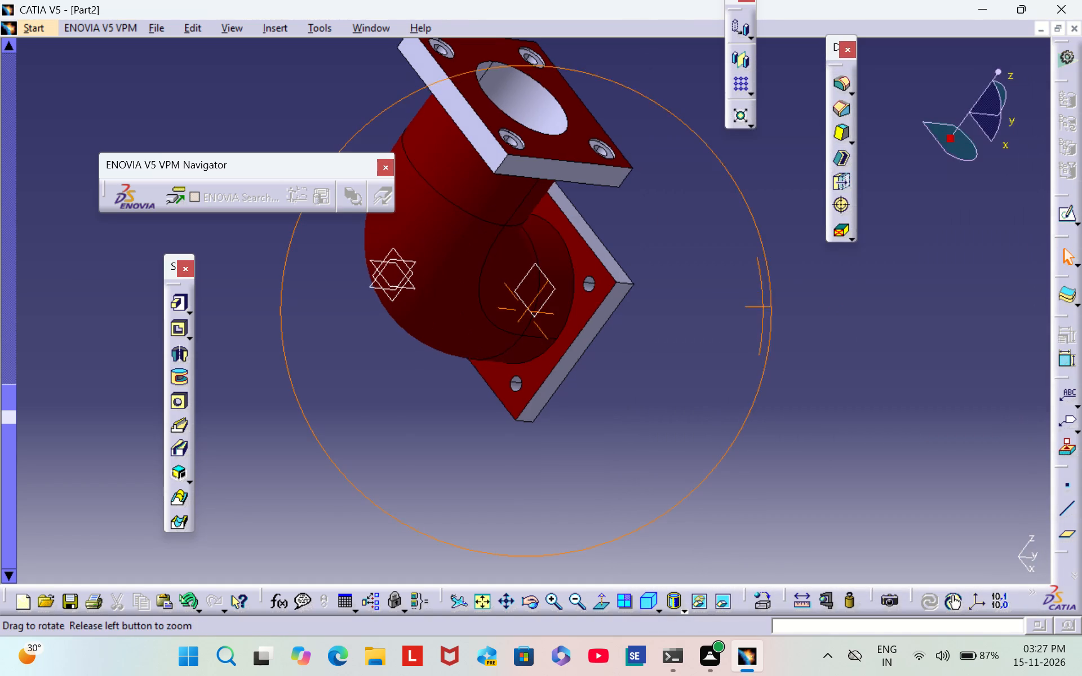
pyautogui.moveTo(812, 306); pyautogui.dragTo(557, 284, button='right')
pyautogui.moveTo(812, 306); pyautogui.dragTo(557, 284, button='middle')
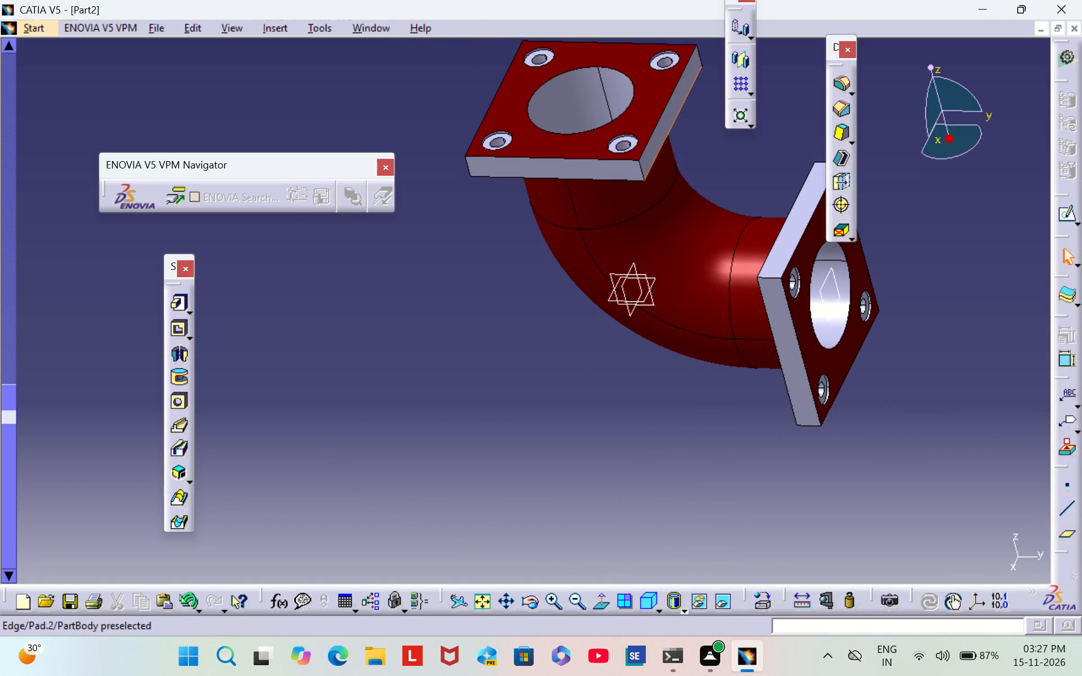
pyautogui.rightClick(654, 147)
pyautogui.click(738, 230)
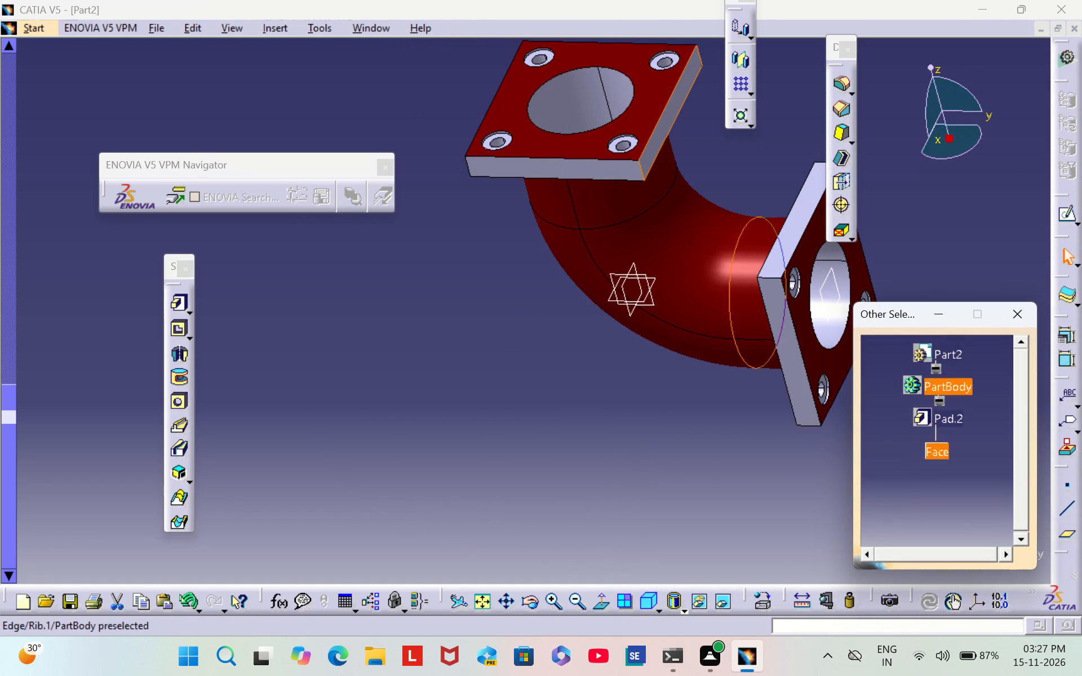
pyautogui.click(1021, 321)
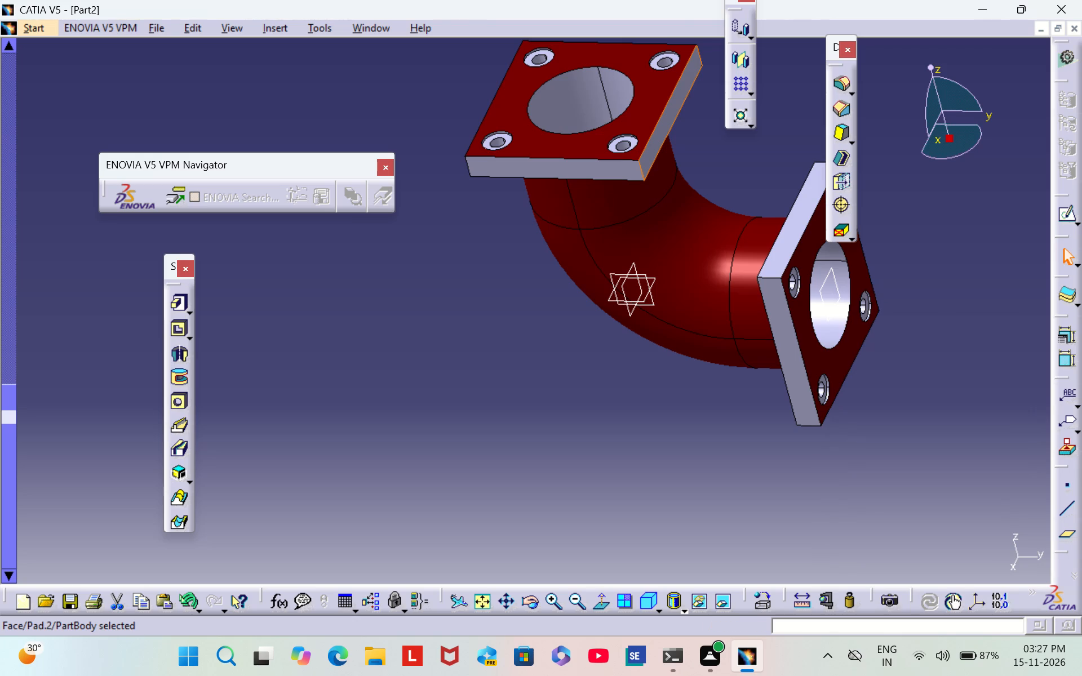
# Set the fill colour of the first flange's top rim face to dark red.
pyautogui.rightClick(788, 239)
pyautogui.click(861, 313)
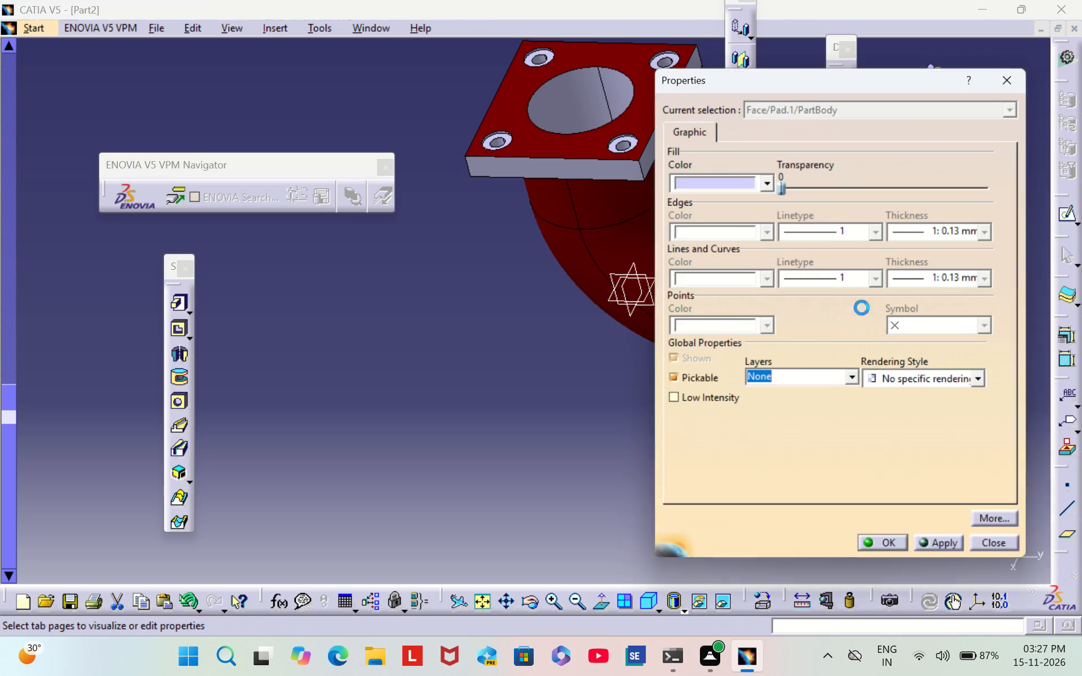
pyautogui.click(744, 181)
pyautogui.click(762, 442)
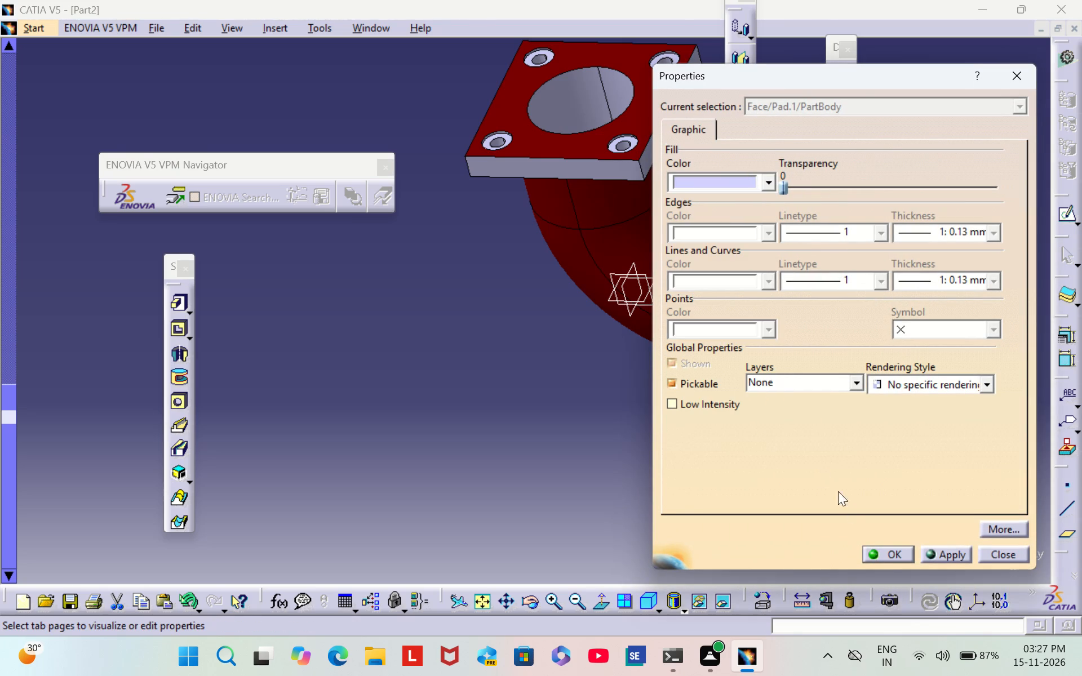
pyautogui.click(892, 553)
pyautogui.click(488, 300)
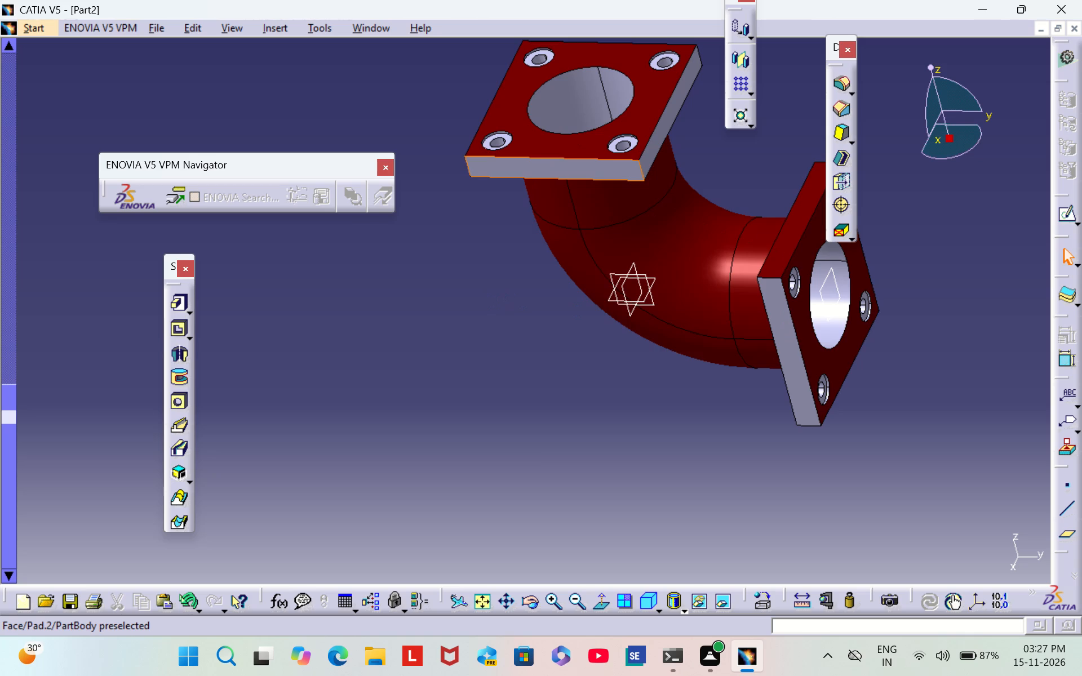
# Set the fill colour of the second flange's front rim face, on the positive X side, to dark red.
pyautogui.rightClick(538, 167)
pyautogui.click(636, 247)
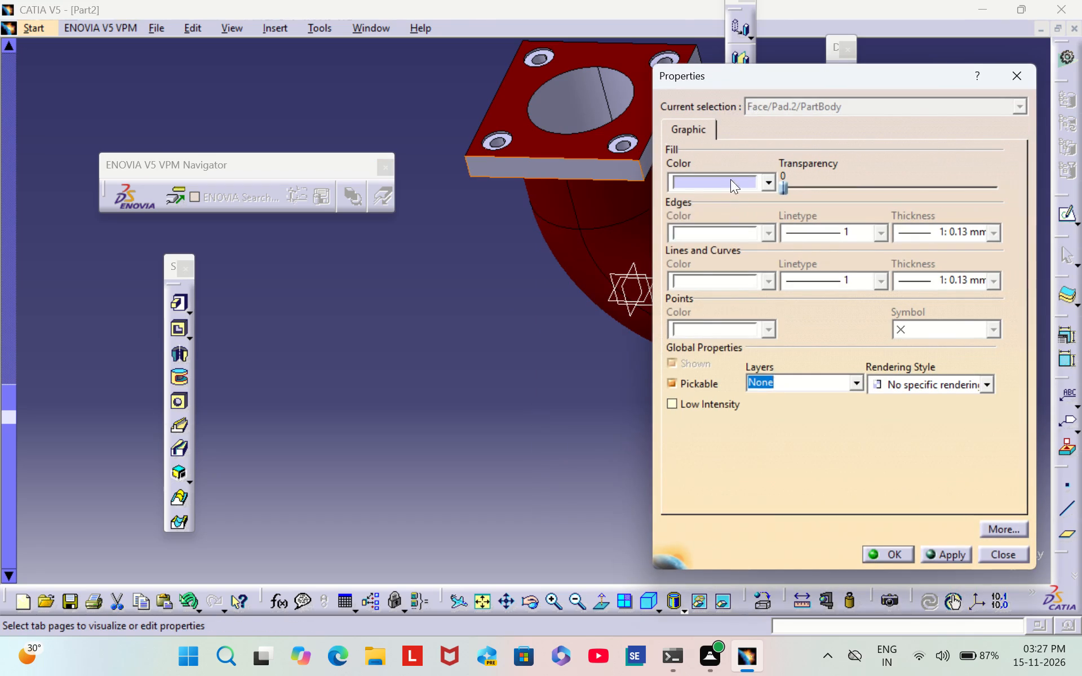
pyautogui.click(730, 179)
pyautogui.click(748, 440)
pyautogui.click(894, 549)
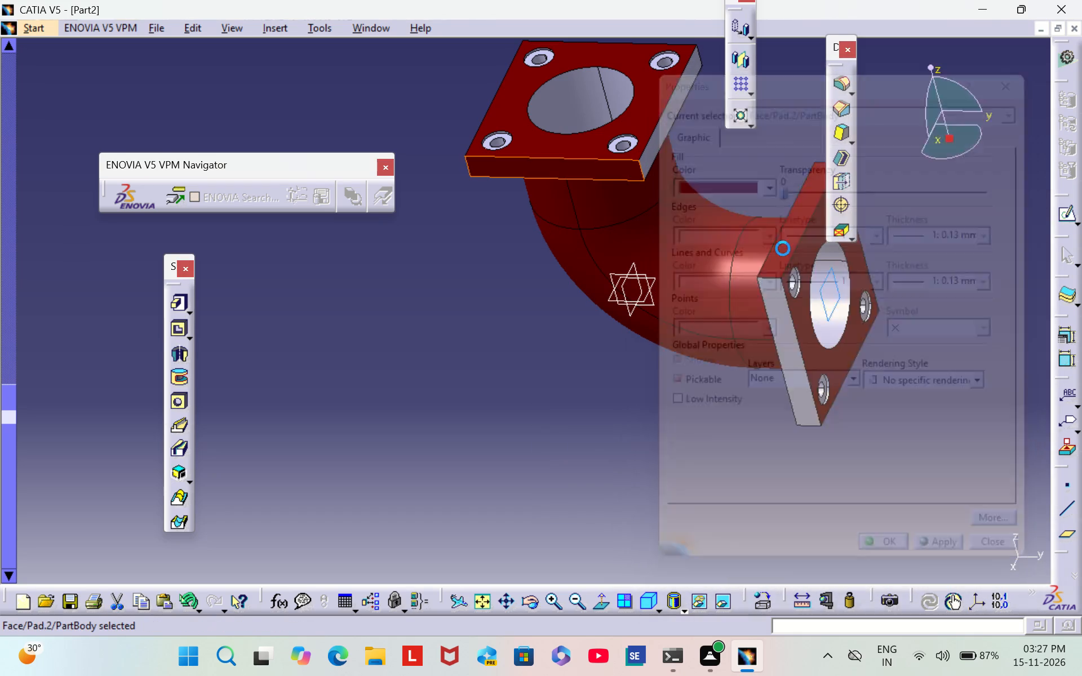
# Set the fill colour of the second flange's rim face on the first flange's side to dark red.
pyautogui.rightClick(655, 140)
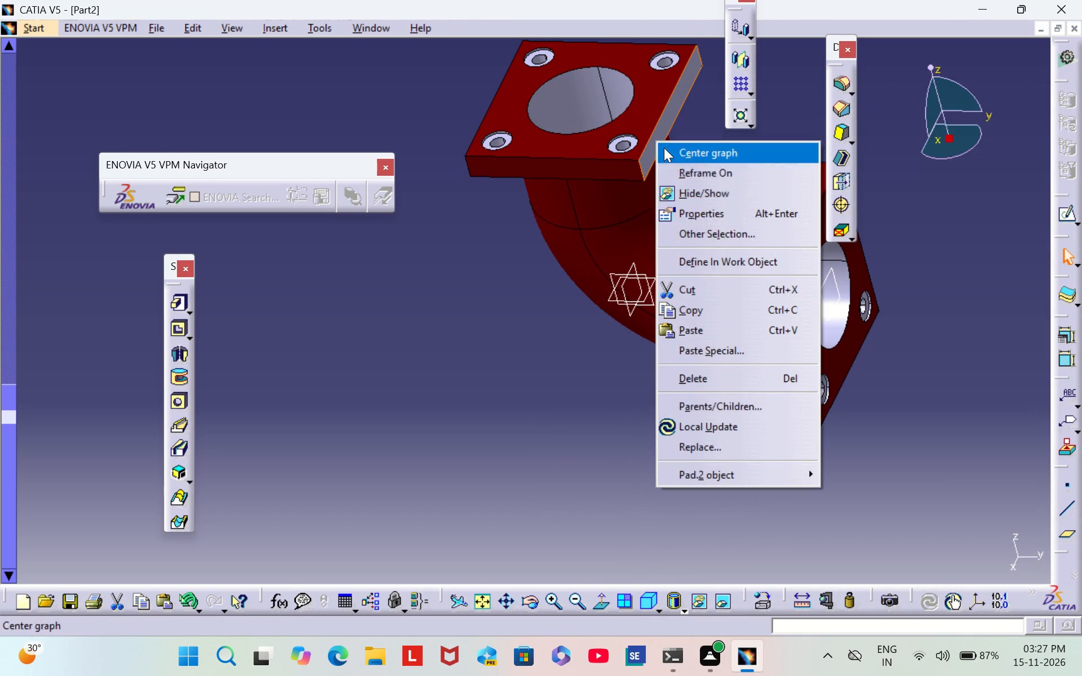
pyautogui.click(711, 214)
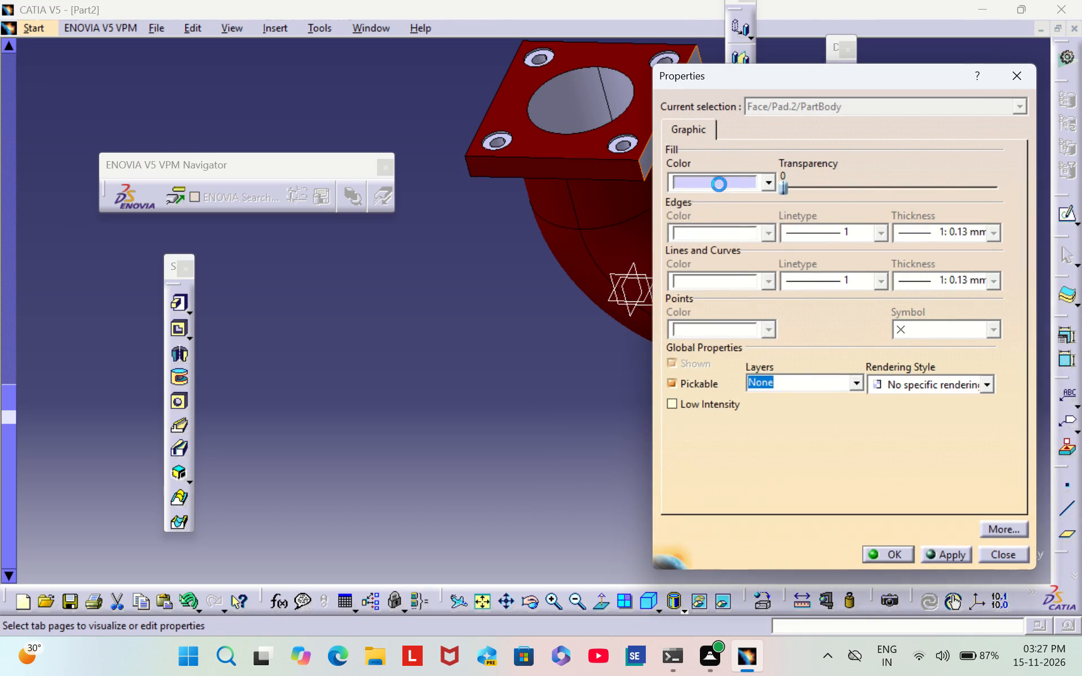
pyautogui.click(719, 184)
pyautogui.click(741, 433)
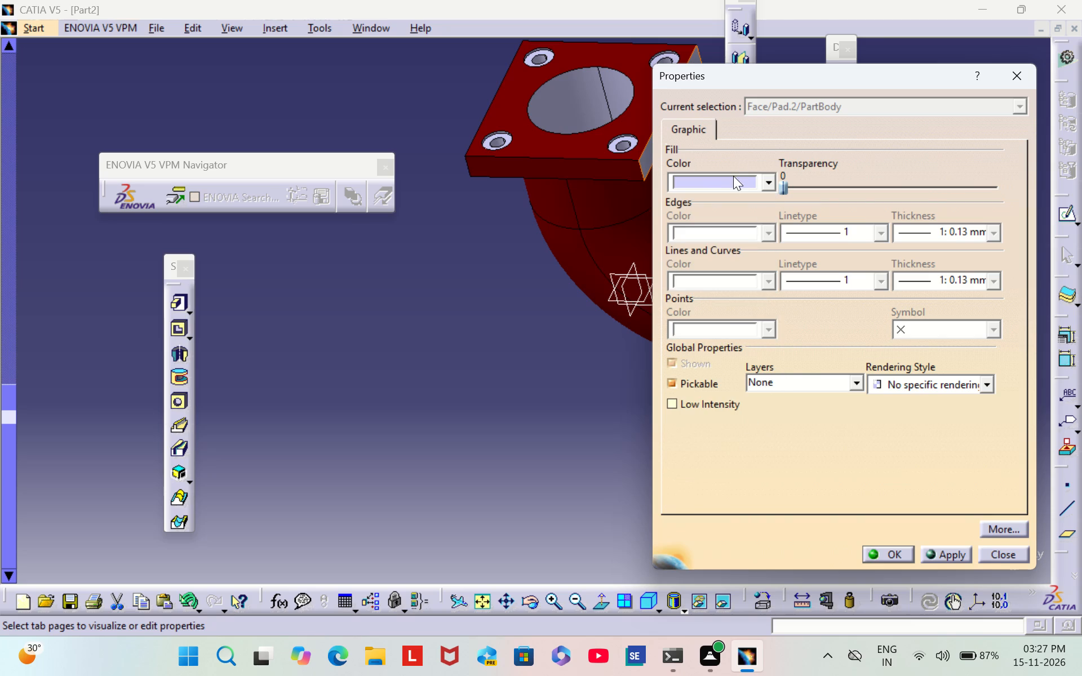
pyautogui.click(730, 180)
pyautogui.click(741, 447)
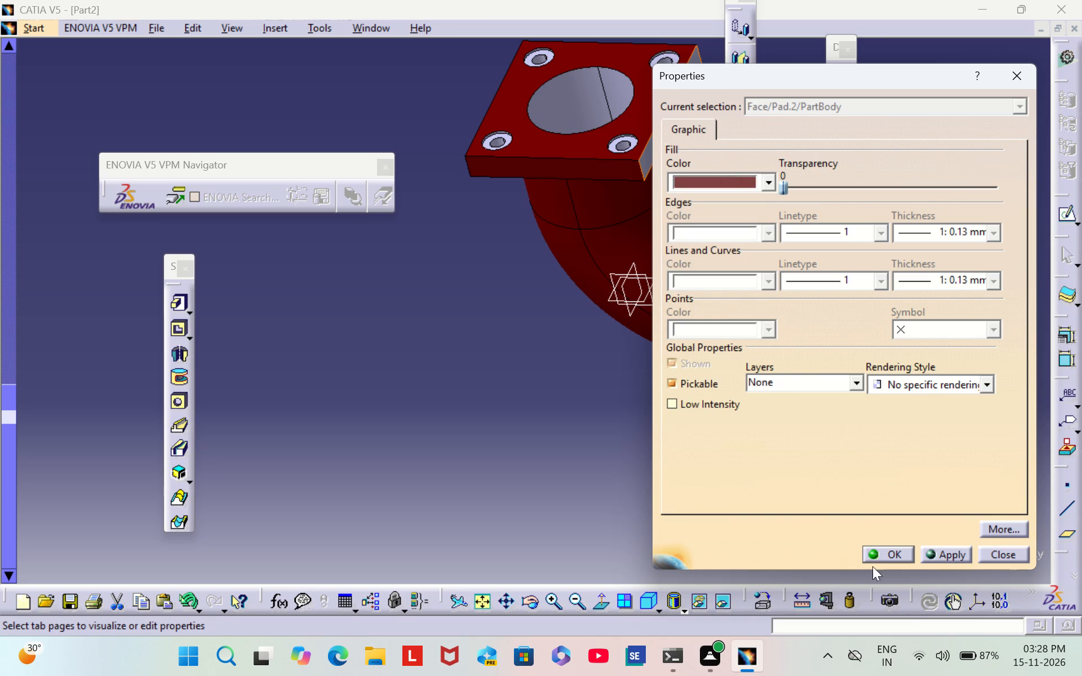
pyautogui.click(891, 555)
pyautogui.click(862, 510)
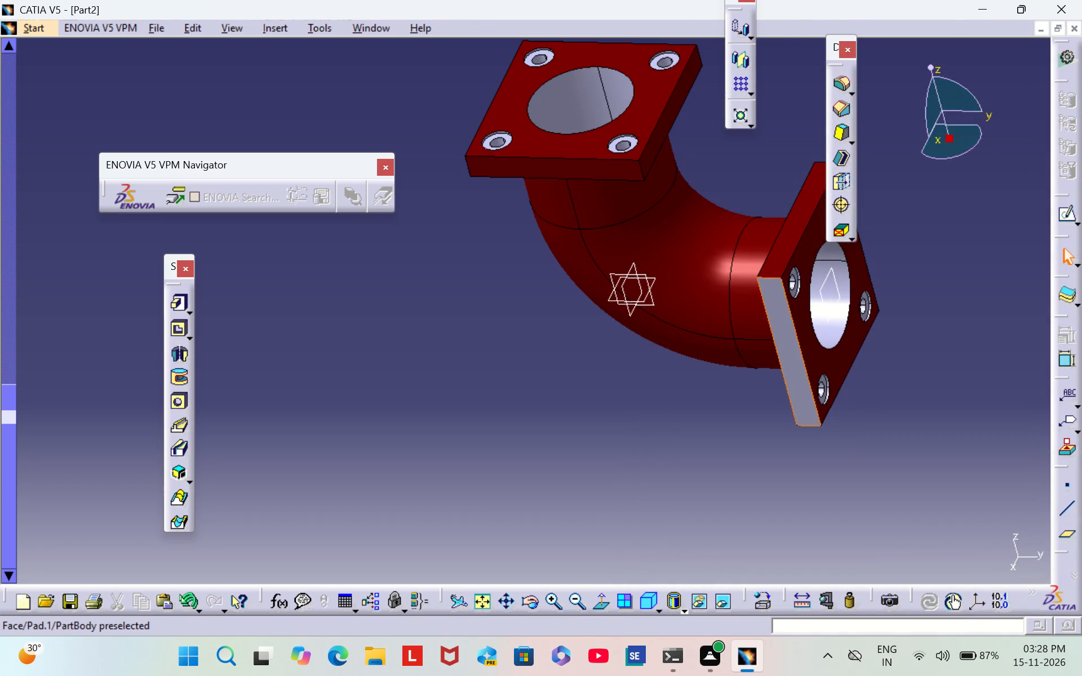
# Set the fill colour of the first flange's front rim face, on the positive X side, to dark red.
pyautogui.rightClick(786, 355)
pyautogui.click(835, 86)
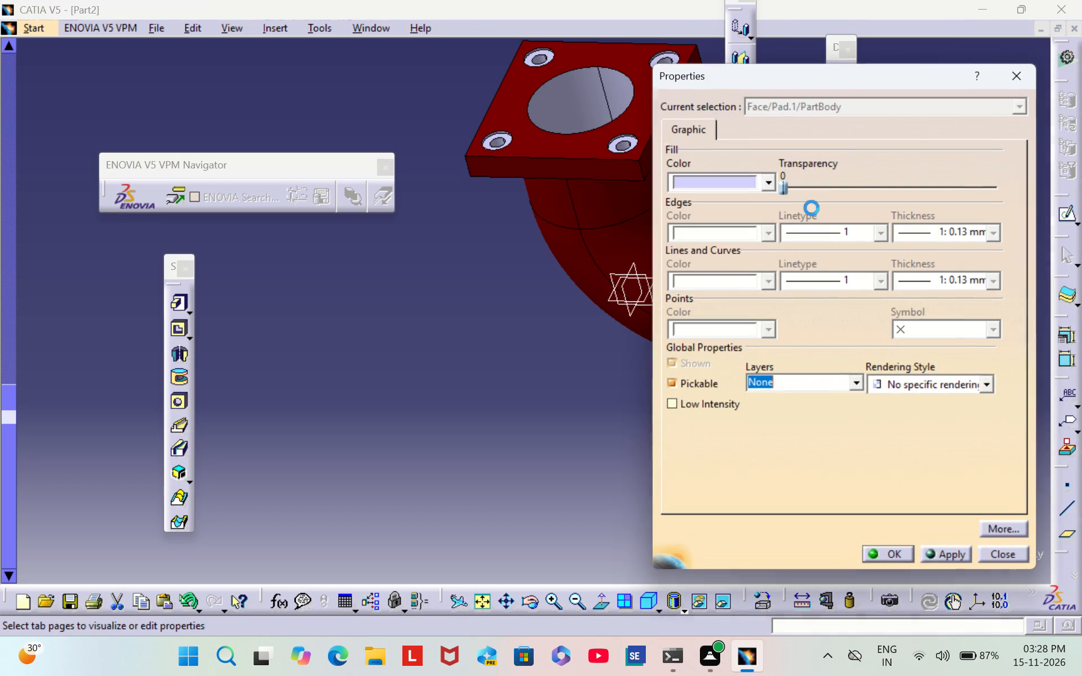
pyautogui.click(726, 181)
pyautogui.click(737, 443)
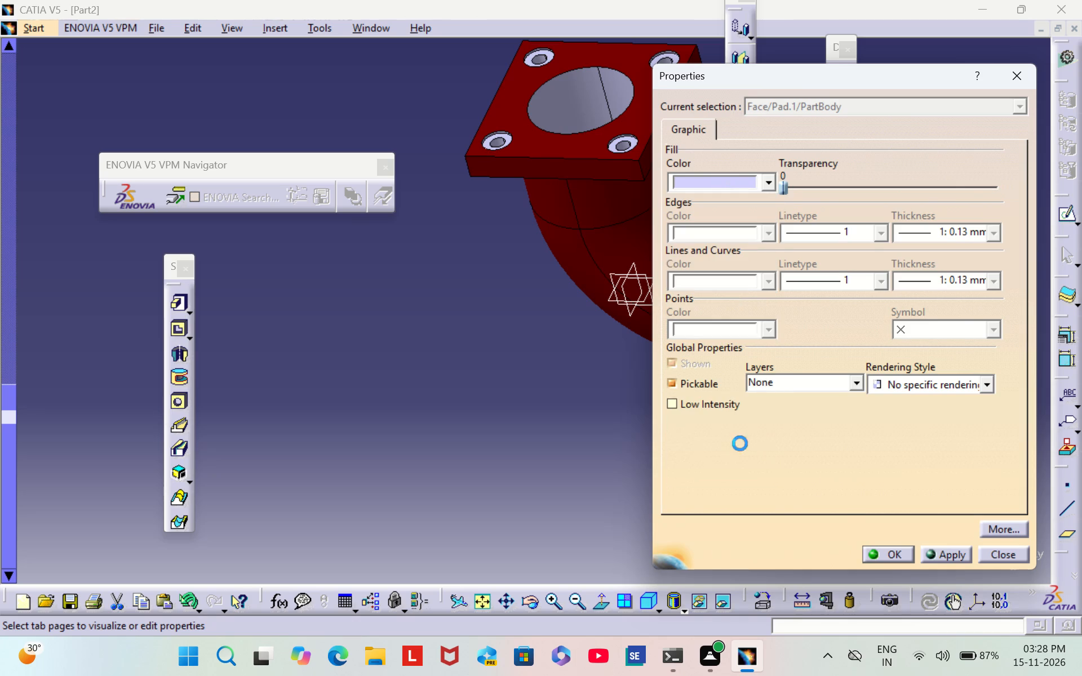
pyautogui.click(888, 555)
pyautogui.click(895, 466)
# Set the fill colour of the first flange's bottom rim face to dark red.
pyautogui.moveTo(960, 399); pyautogui.dragTo(841, 333, button='middle')
pyautogui.scroll(-1, 960, 399)
pyautogui.moveTo(960, 397); pyautogui.dragTo(841, 333, button='right')
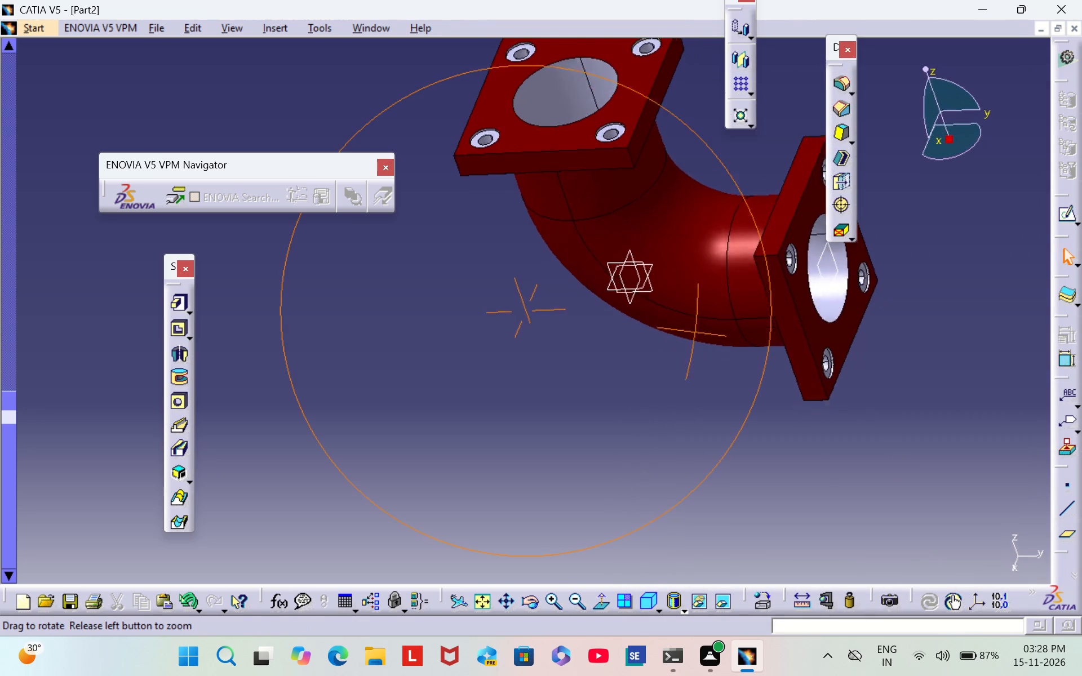
pyautogui.moveTo(841, 333); pyautogui.dragTo(332, 233, button='right')
pyautogui.moveTo(841, 333); pyautogui.dragTo(332, 233, button='middle')
pyautogui.scroll(1, 351, 241)
pyautogui.moveTo(473, 264); pyautogui.dragTo(517, 375, button='middle')
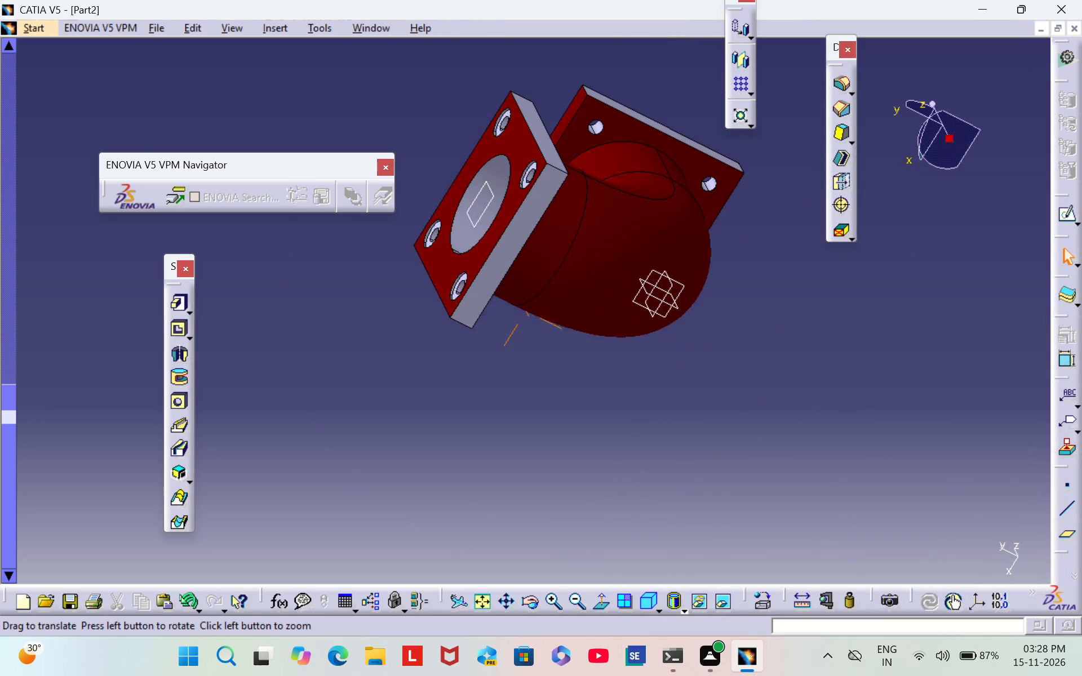
pyautogui.moveTo(517, 375); pyautogui.dragTo(518, 382, button='middle')
pyautogui.rightClick(513, 263)
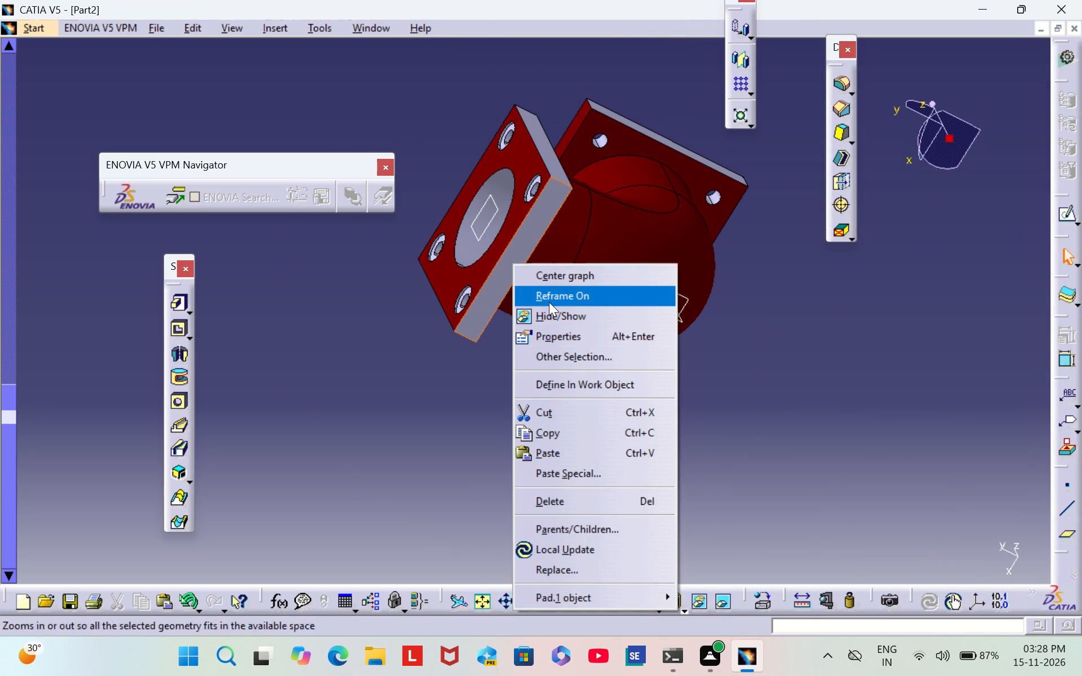
pyautogui.click(573, 337)
pyautogui.click(703, 192)
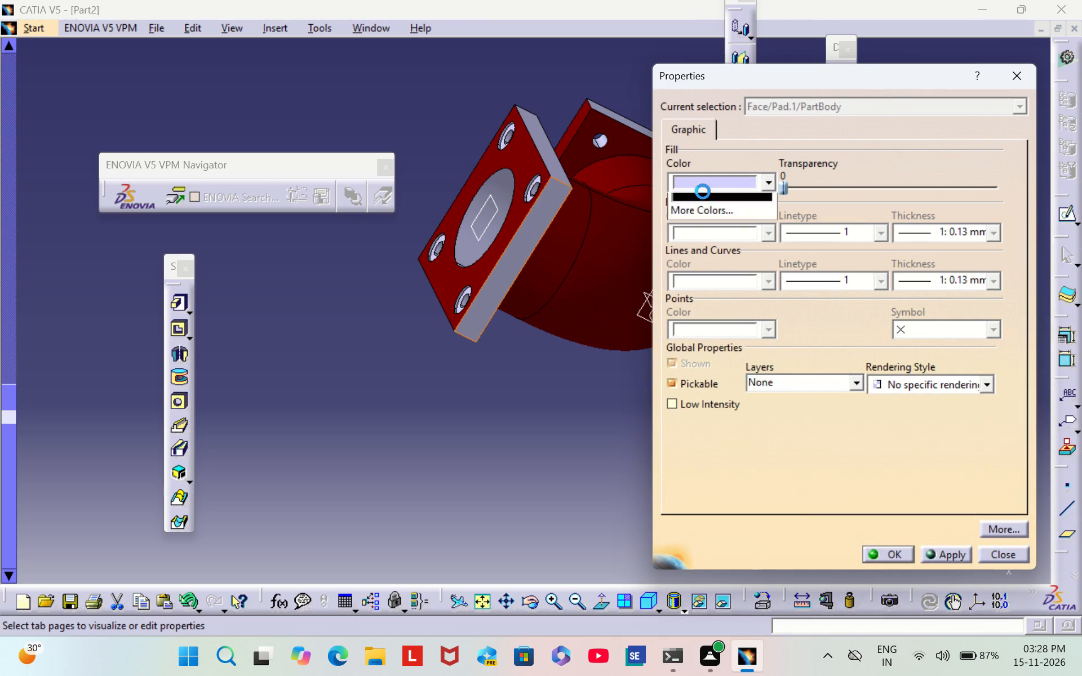
pyautogui.click(769, 442)
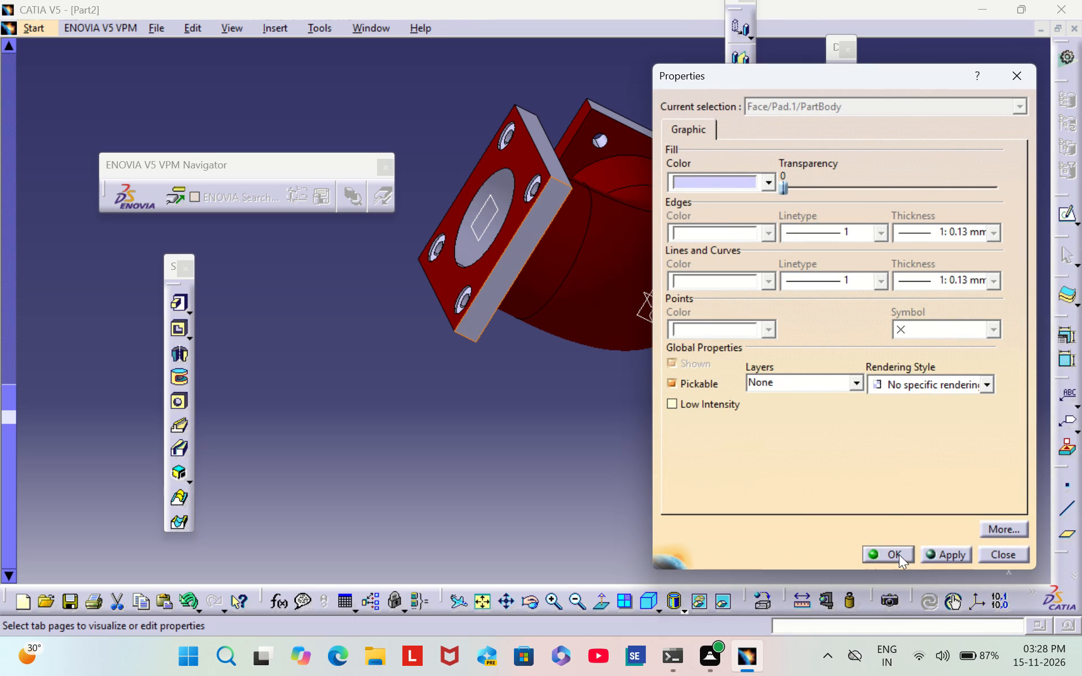
pyautogui.click(899, 554)
# Set the fill colour of the second flange's rim face on the negative X side to dark red.
pyautogui.rightClick(650, 133)
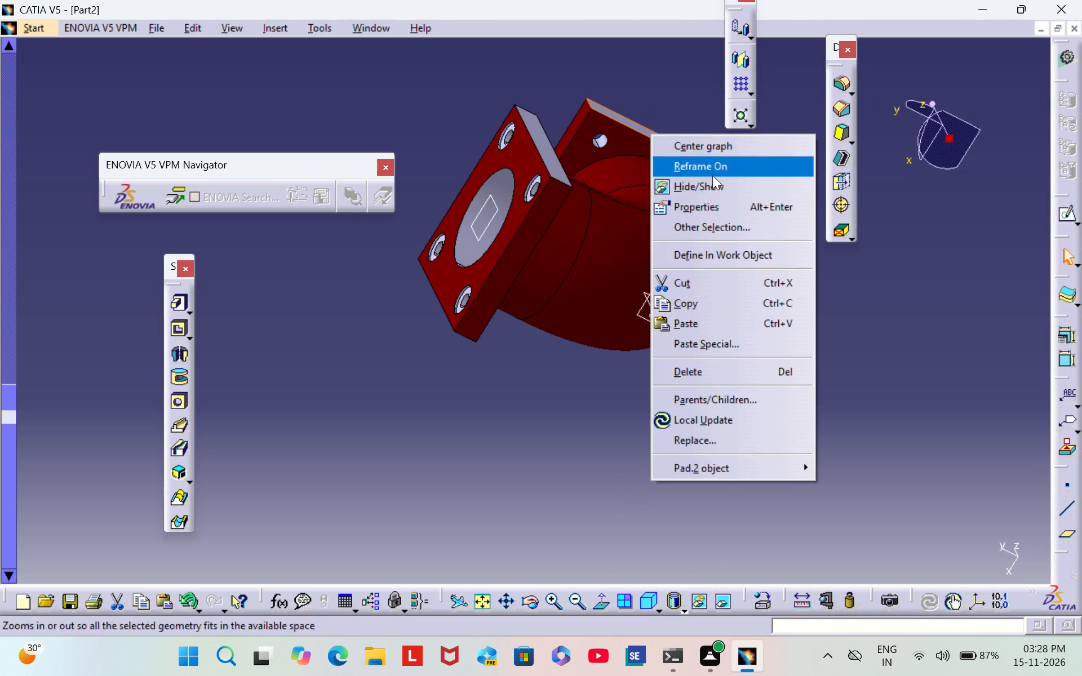
pyautogui.click(725, 208)
pyautogui.click(721, 176)
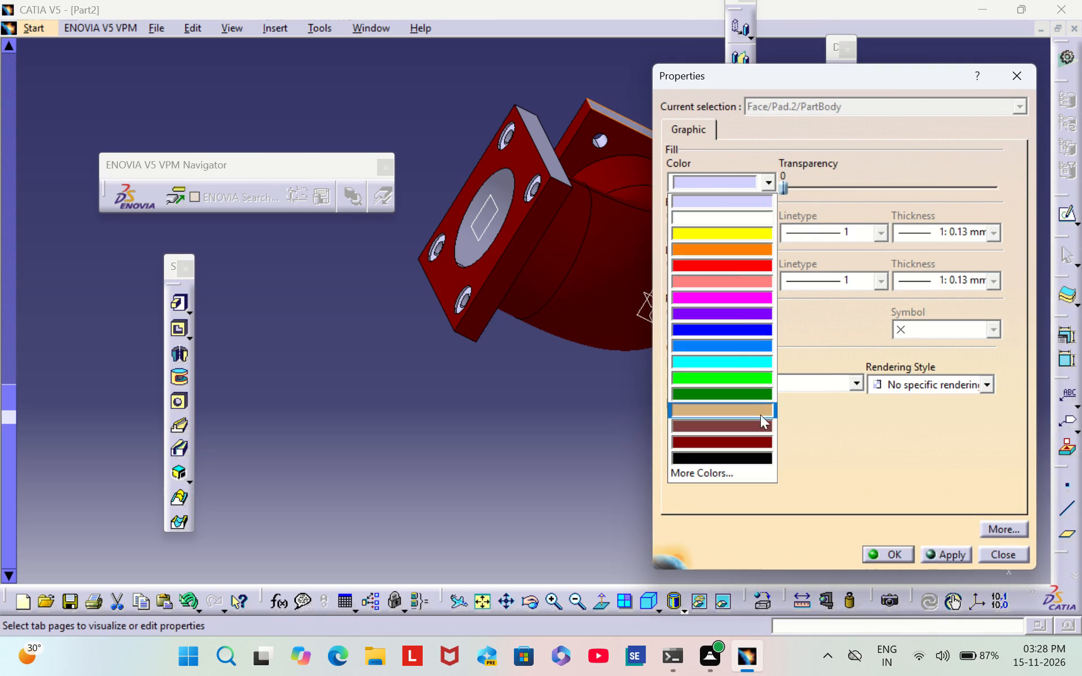
pyautogui.click(754, 435)
pyautogui.click(895, 555)
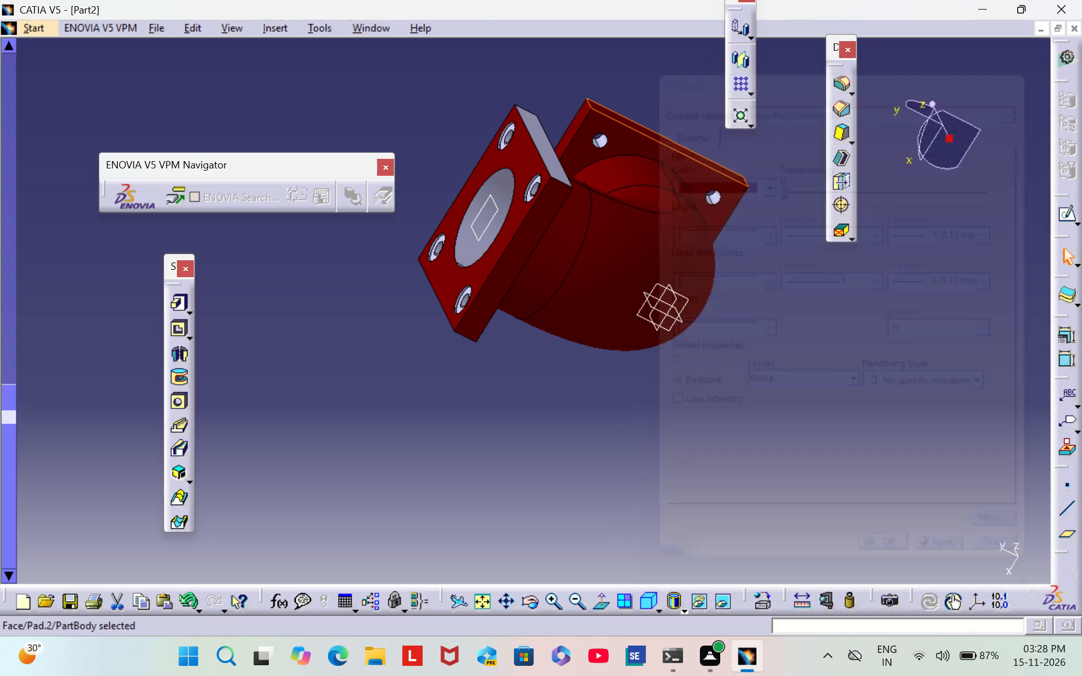
# Set the fill colour of the second flange's rim face pointing away from the first flange to dark red.
pyautogui.scroll(-1, 837, 385)
pyautogui.moveTo(837, 384); pyautogui.dragTo(329, 302, button='middle')
pyautogui.moveTo(837, 383); pyautogui.dragTo(327, 301, button='right')
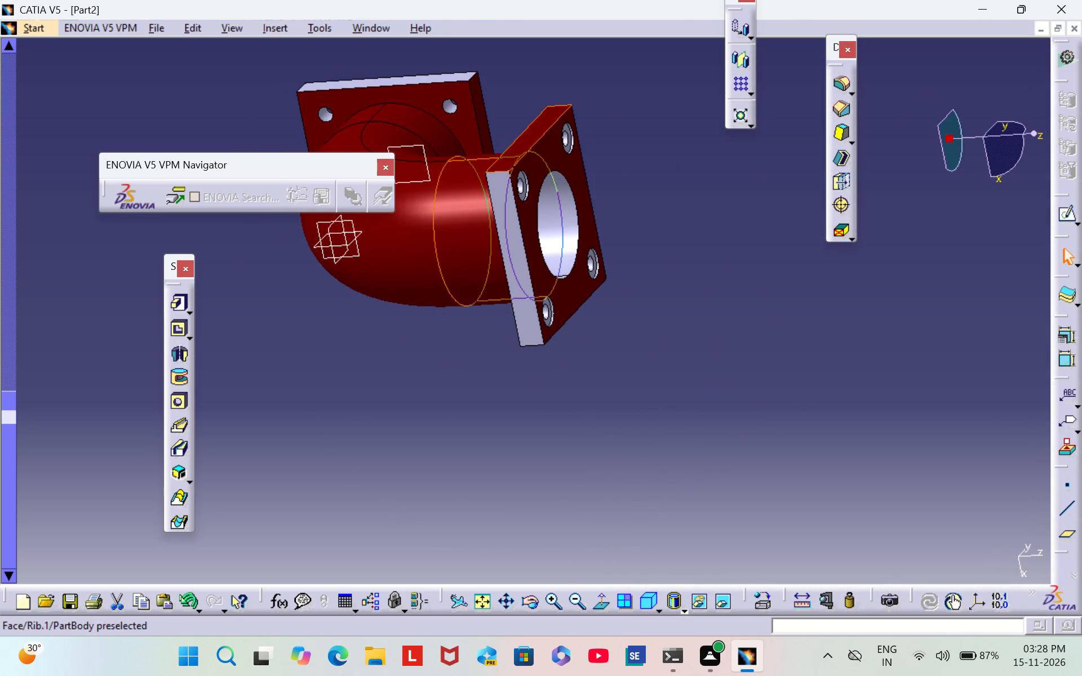
pyautogui.rightClick(512, 249)
pyautogui.click(558, 324)
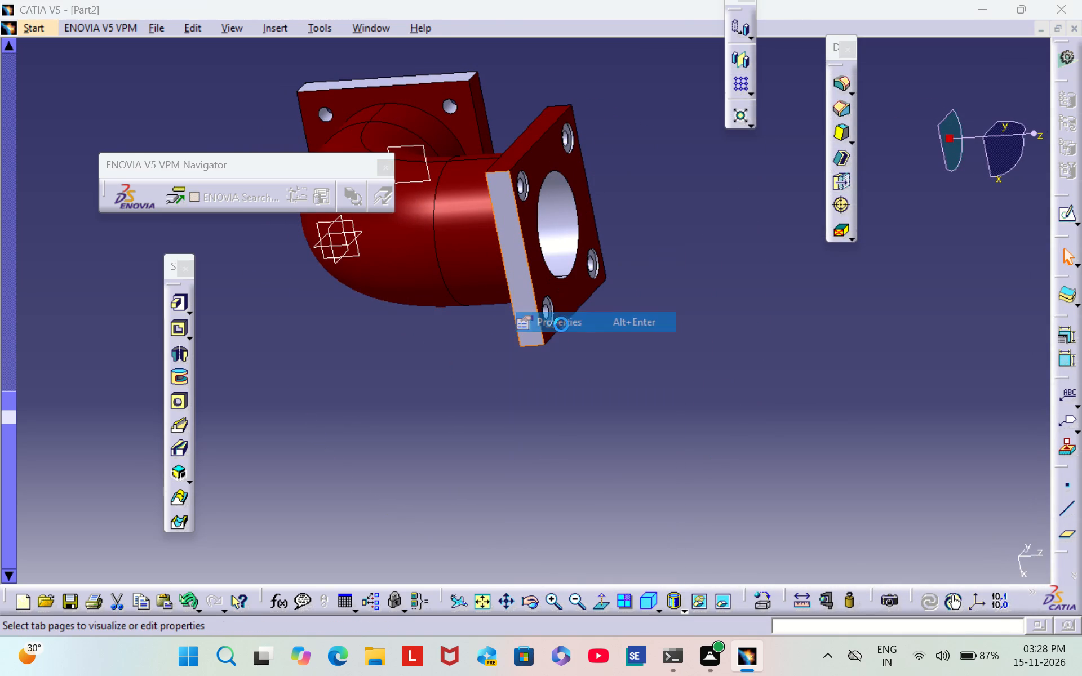
pyautogui.click(691, 184)
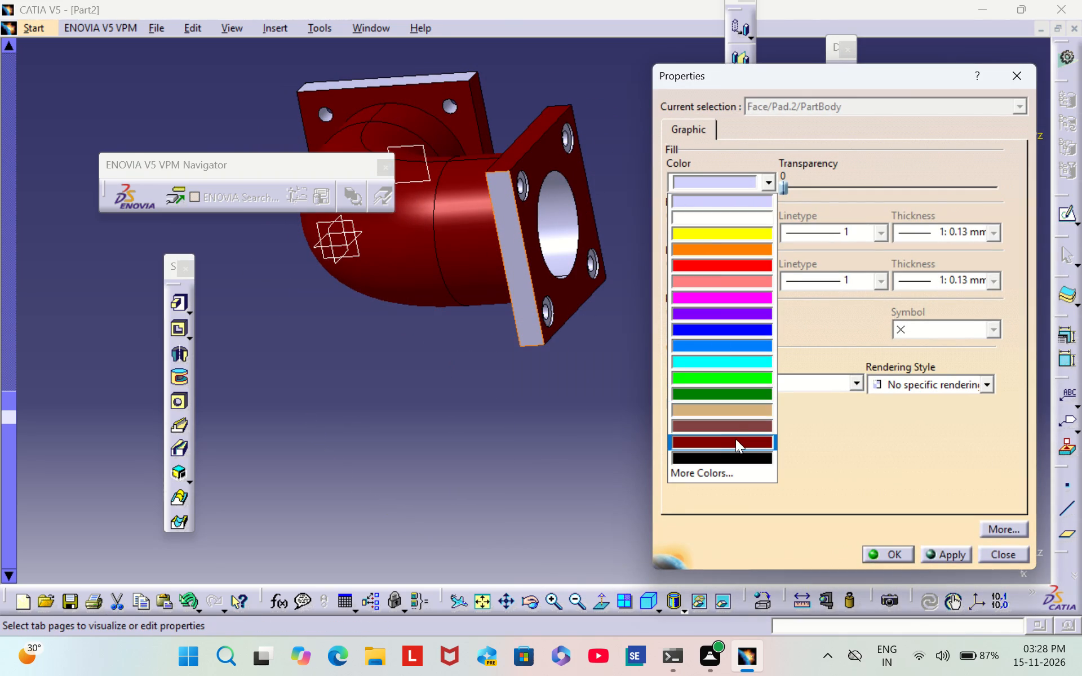
pyautogui.click(737, 439)
pyautogui.click(892, 552)
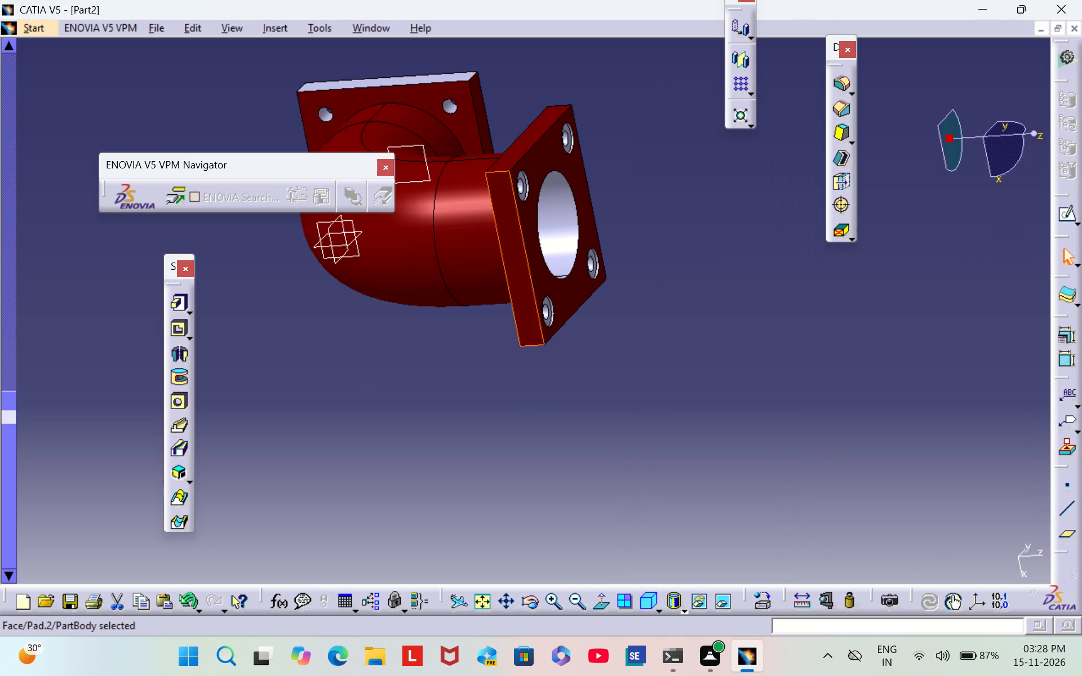
pyautogui.click(353, 367)
# Set the fill colour of the first flange's remaining rim face, on the negative X side, to dark red.
pyautogui.moveTo(348, 356); pyautogui.dragTo(501, 454, button='middle')
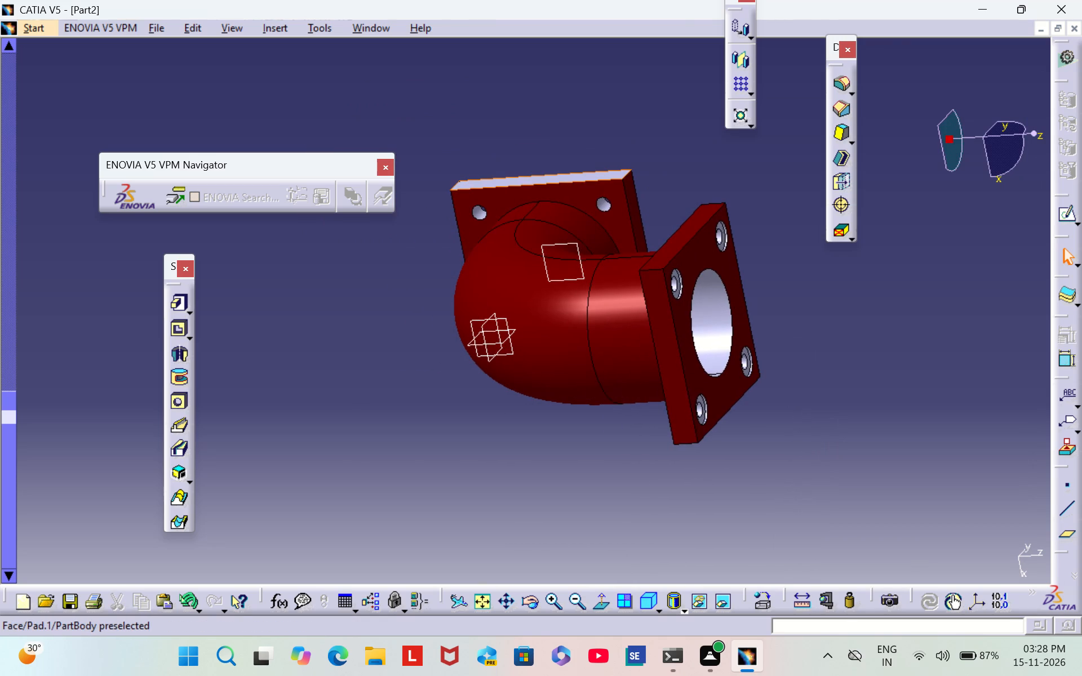
pyautogui.rightClick(531, 178)
pyautogui.click(620, 252)
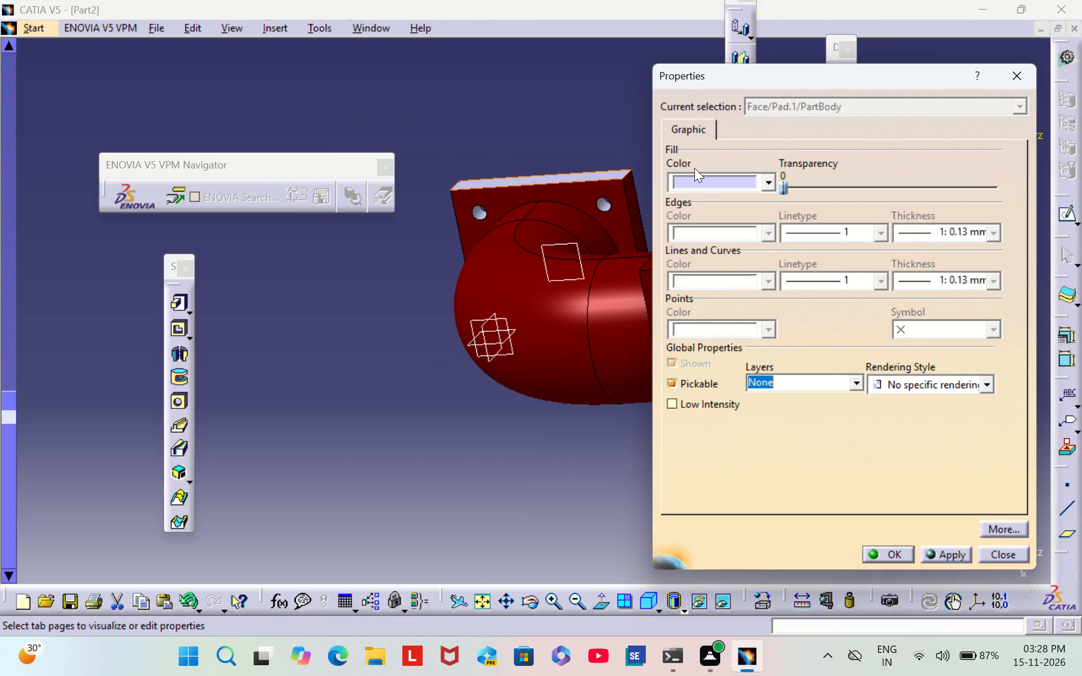
pyautogui.click(691, 185)
pyautogui.click(765, 443)
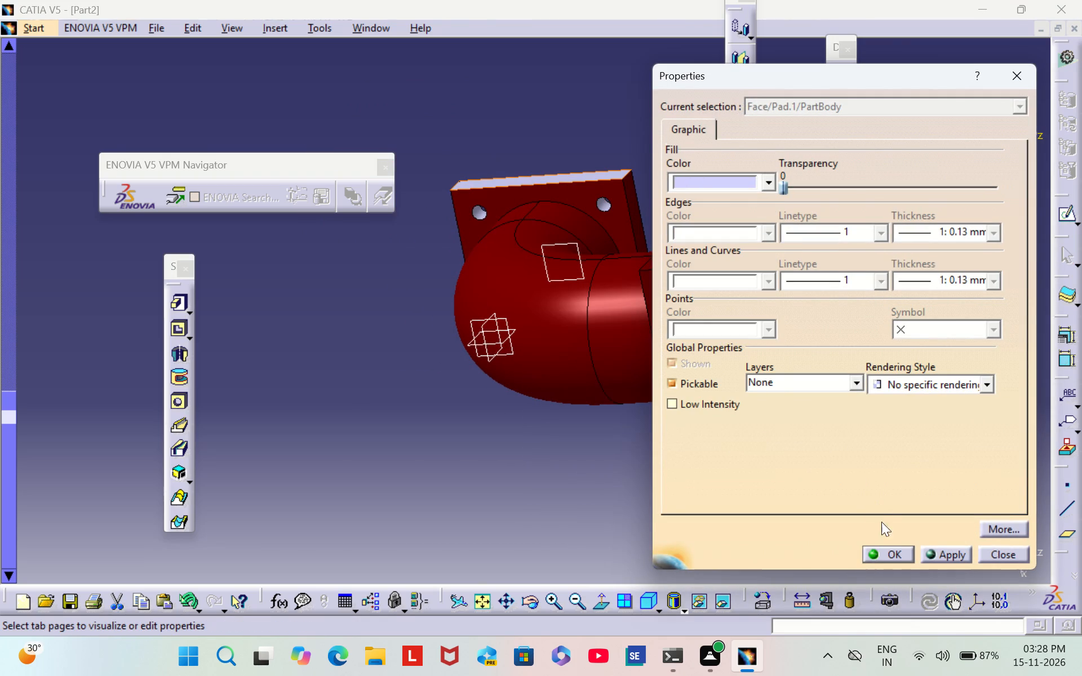
pyautogui.click(888, 555)
pyautogui.click(869, 433)
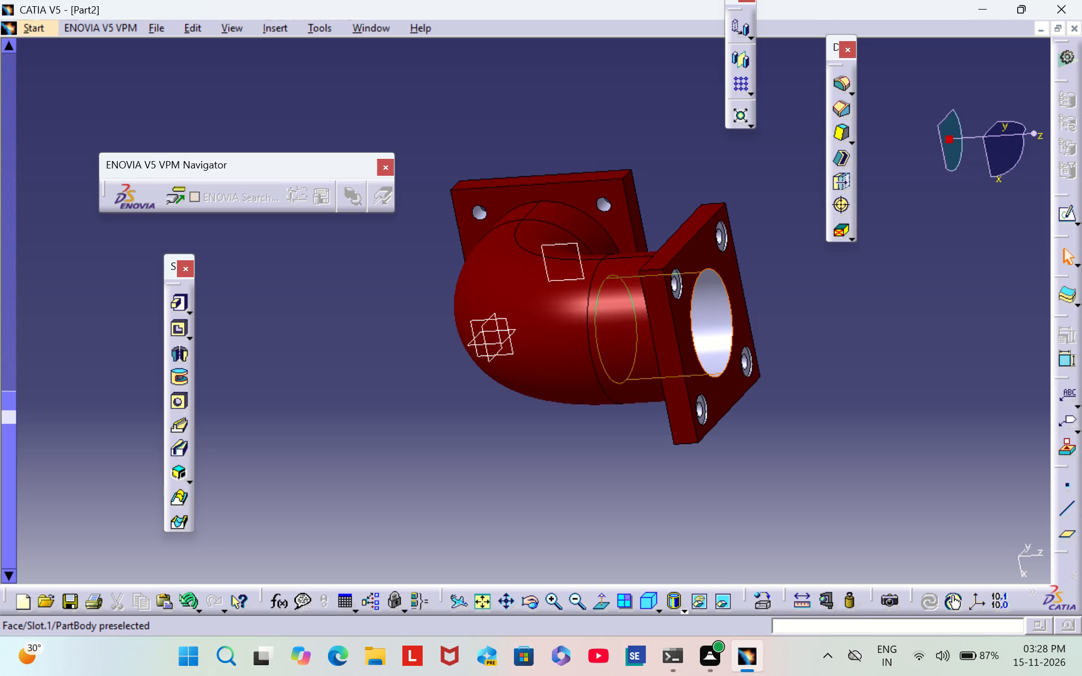
# Set the fill colour of the straight bore face at the second flange's opening to tan.
pyautogui.rightClick(709, 323)
pyautogui.click(760, 362)
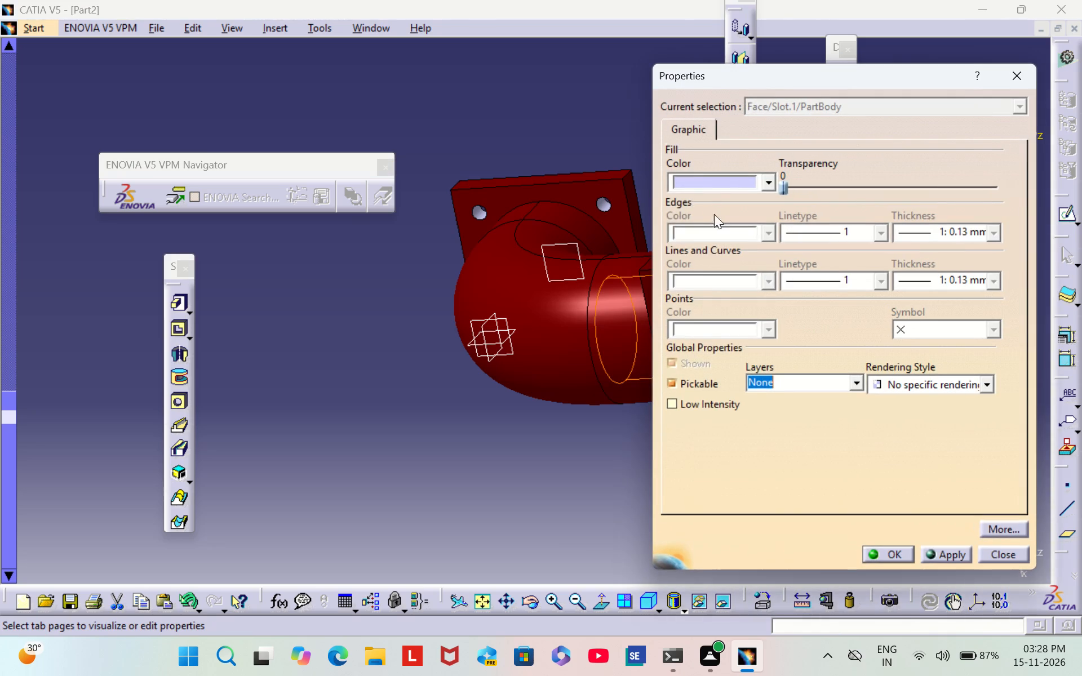
pyautogui.click(709, 180)
pyautogui.click(761, 414)
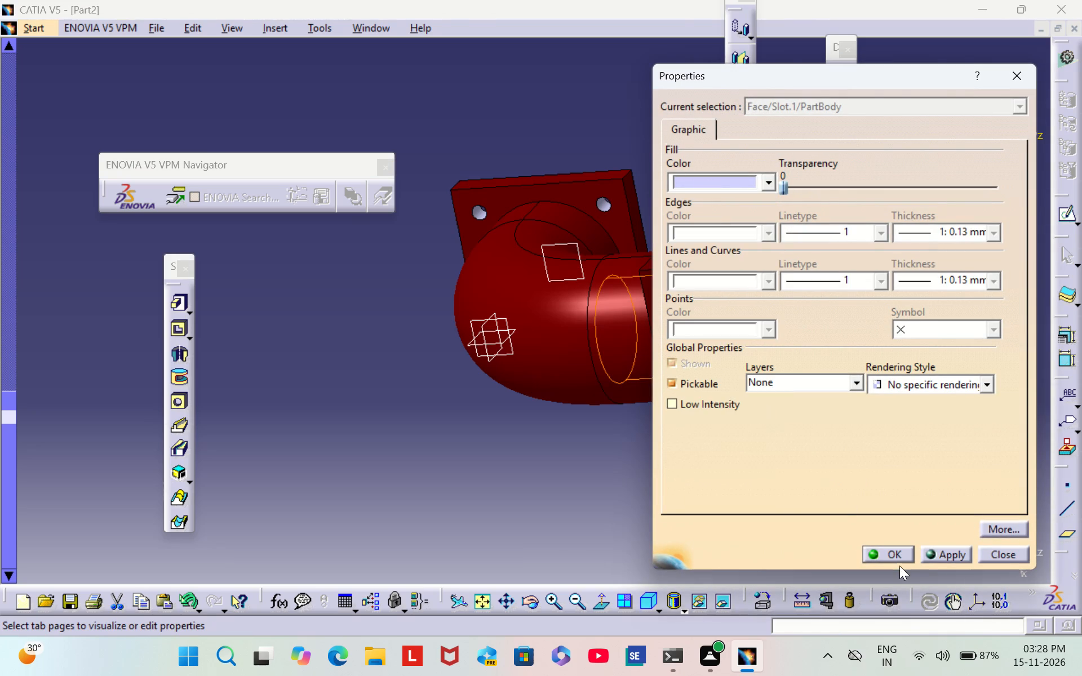
pyautogui.click(893, 553)
pyautogui.click(841, 441)
# Set the fill colour of the straight bore face at the first flange's opening to tan.
pyautogui.moveTo(380, 323); pyautogui.dragTo(430, 320, button='middle')
pyautogui.moveTo(380, 322); pyautogui.dragTo(430, 320, button='right')
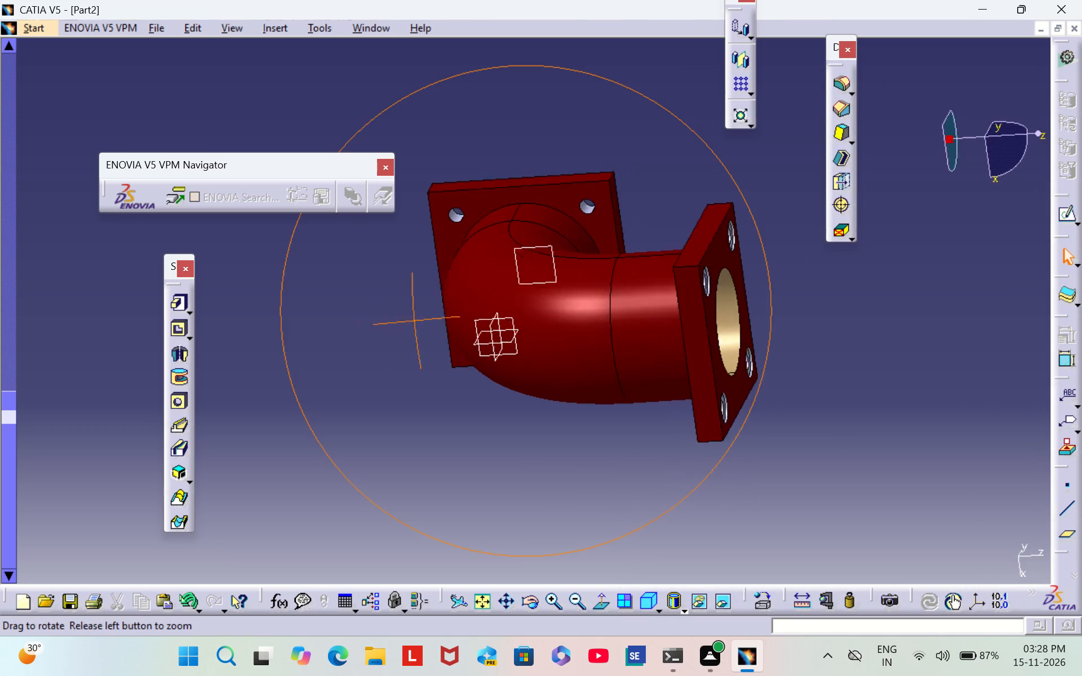
pyautogui.moveTo(430, 320); pyautogui.dragTo(865, 394, button='right')
pyautogui.moveTo(430, 320); pyautogui.dragTo(866, 394, button='middle')
pyautogui.scroll(-2, 311, 325)
pyautogui.moveTo(310, 325); pyautogui.dragTo(384, 343, button='middle')
pyautogui.moveTo(311, 326); pyautogui.dragTo(384, 343, button='right')
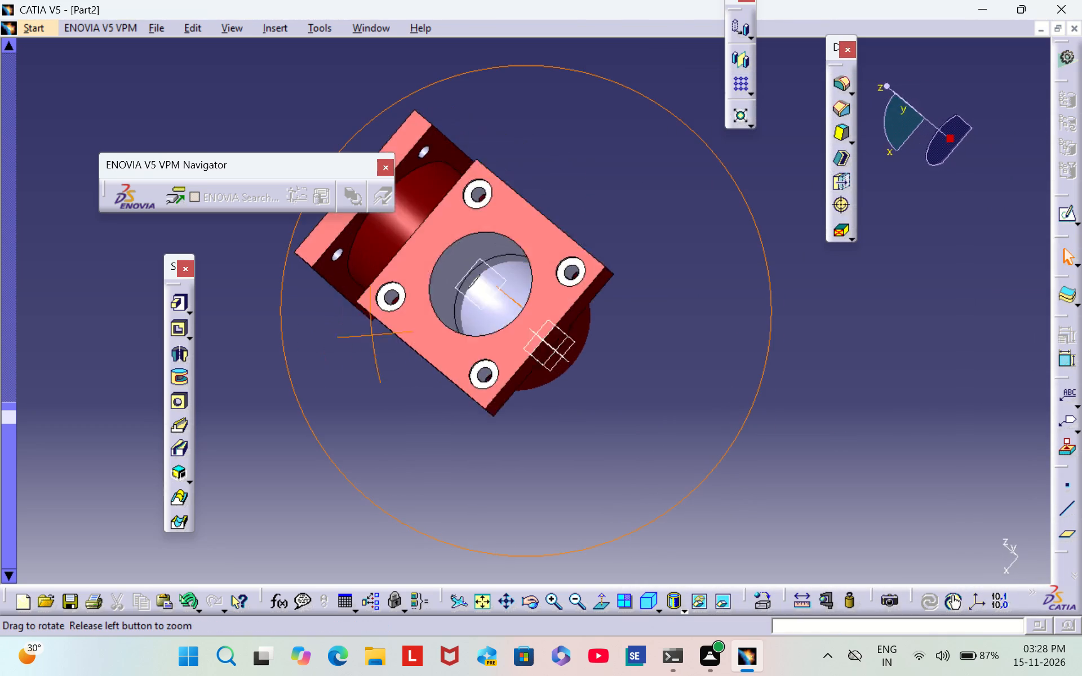
pyautogui.moveTo(384, 343); pyautogui.dragTo(410, 402, button='right')
pyautogui.moveTo(384, 343); pyautogui.dragTo(410, 403, button='middle')
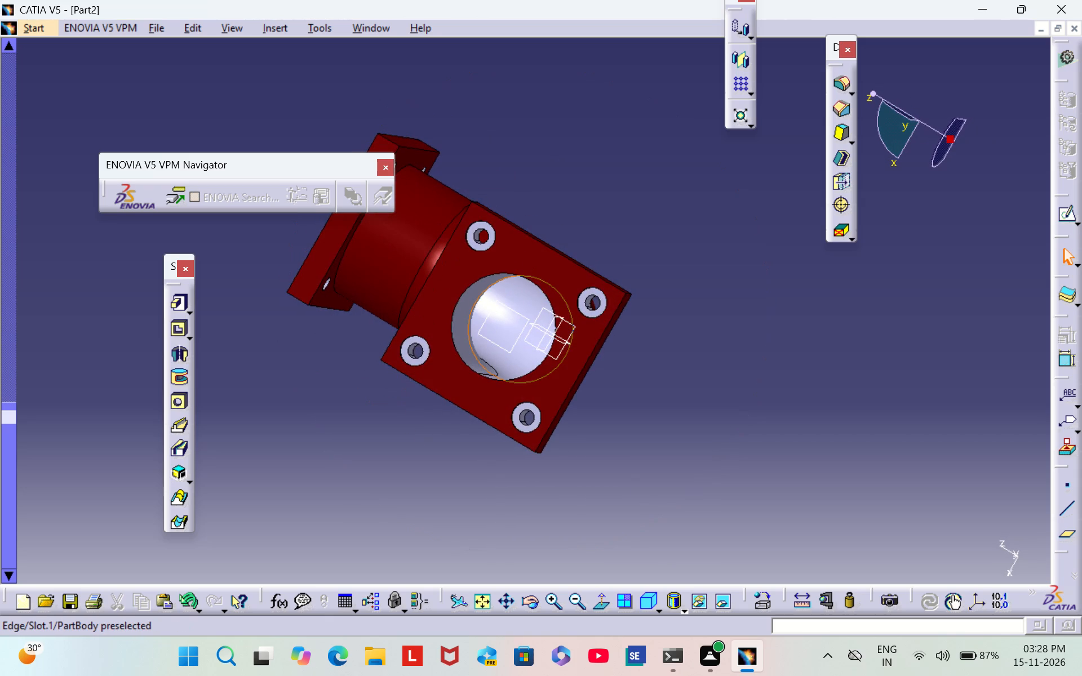
pyautogui.rightClick(461, 336)
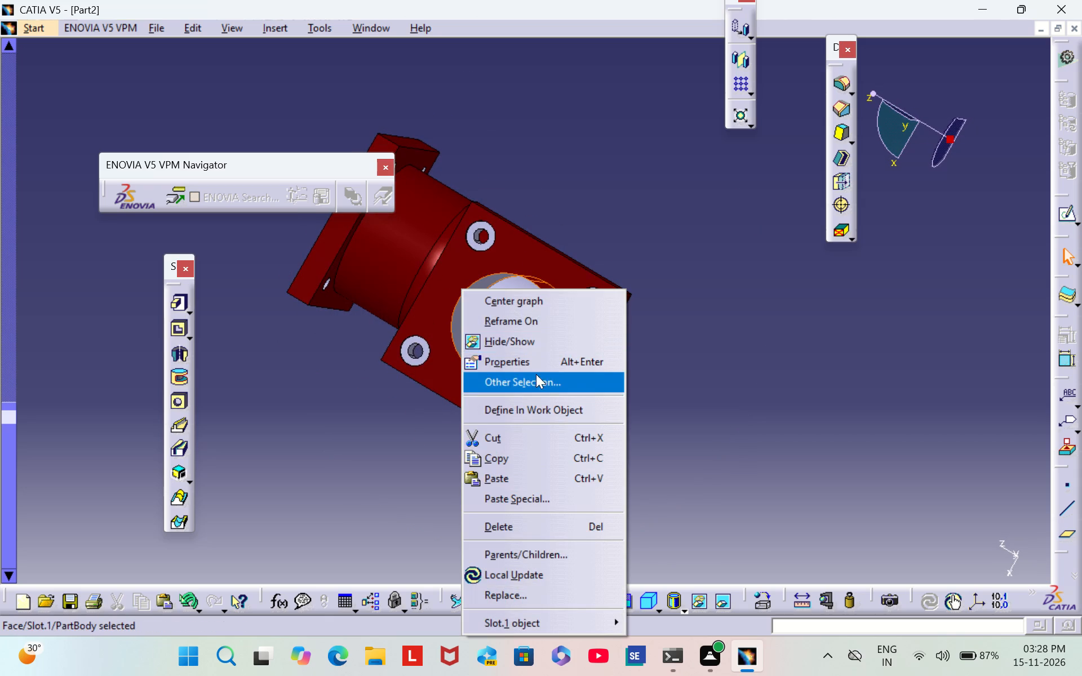
pyautogui.click(536, 357)
pyautogui.click(721, 175)
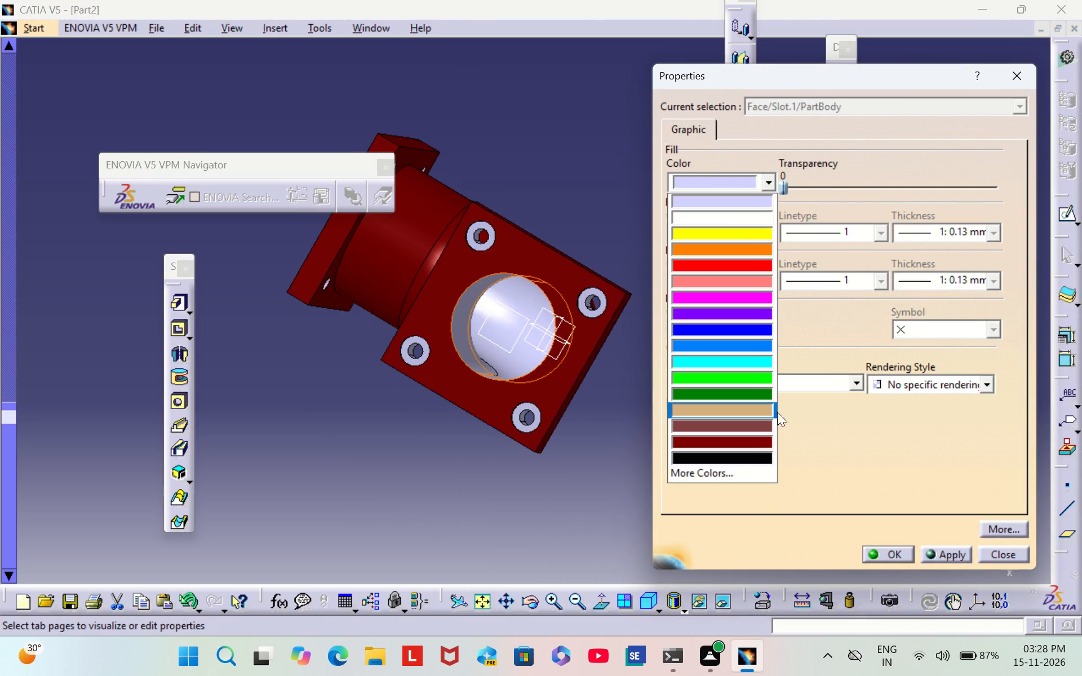
pyautogui.click(753, 415)
pyautogui.click(889, 556)
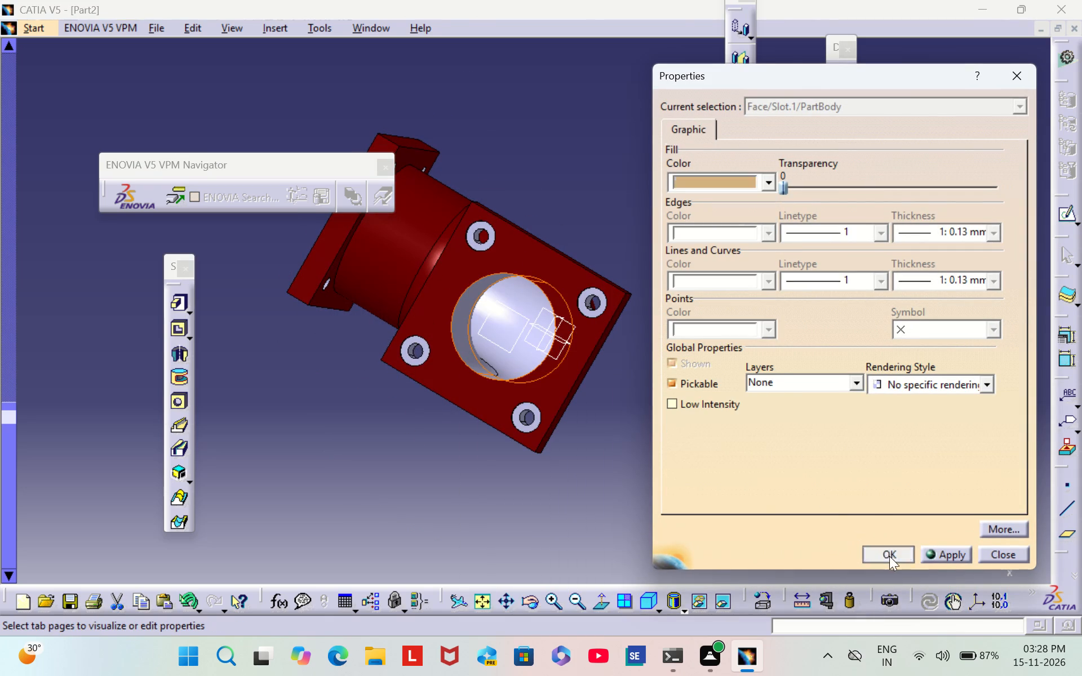
pyautogui.click(784, 371)
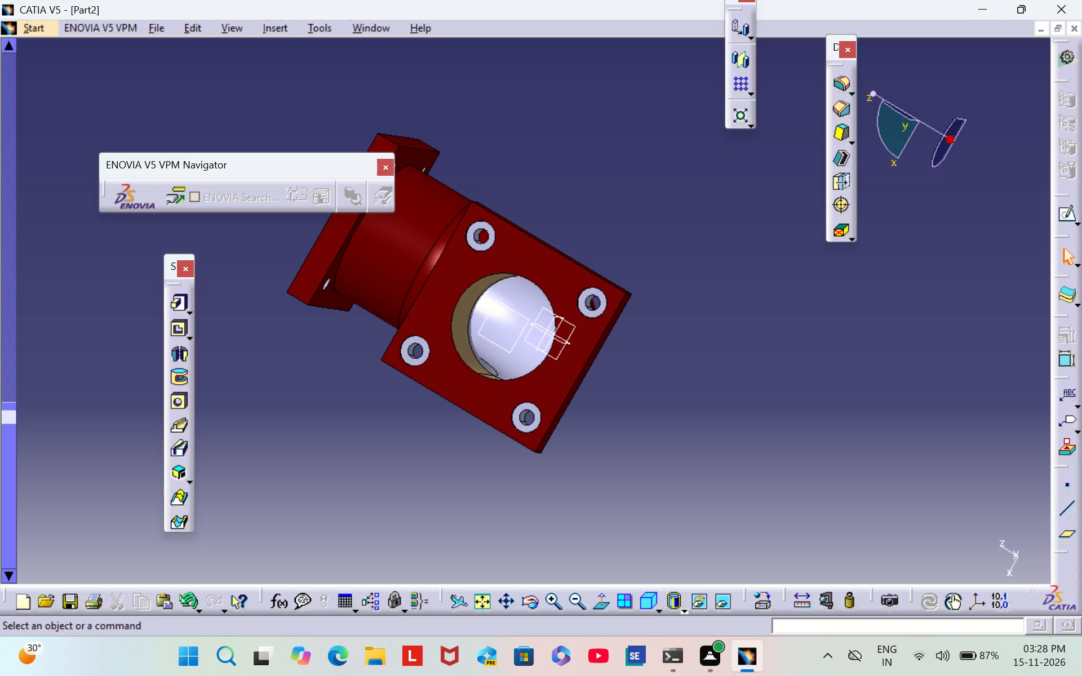
# Set the fill colour of the curved bore face inside the elbow bend to tan.
pyautogui.tripleClick(553, 601)
pyautogui.doubleClick(553, 601)
pyautogui.doubleClick(553, 597)
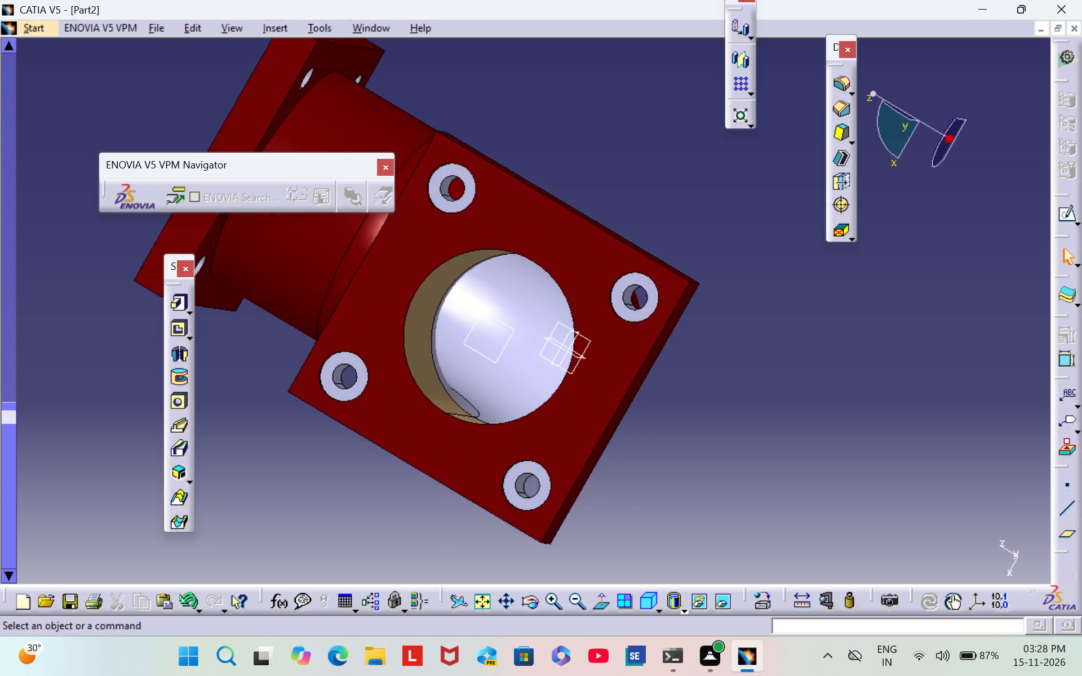
pyautogui.moveTo(665, 459); pyautogui.dragTo(720, 420, button='middle')
pyautogui.rightClick(558, 376)
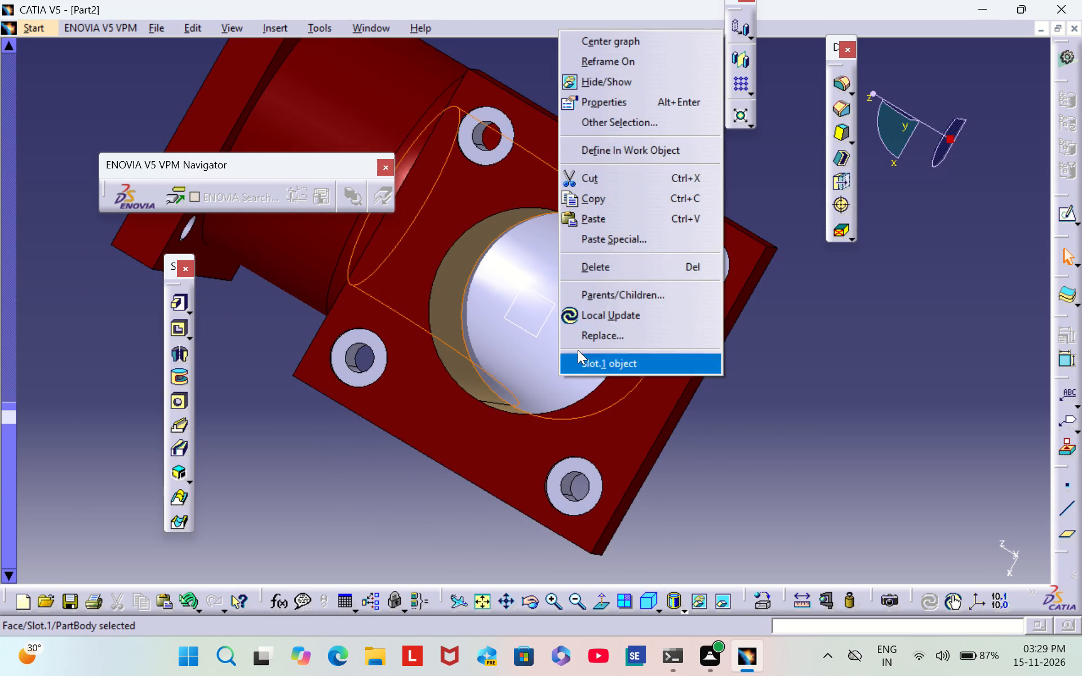
pyautogui.click(607, 107)
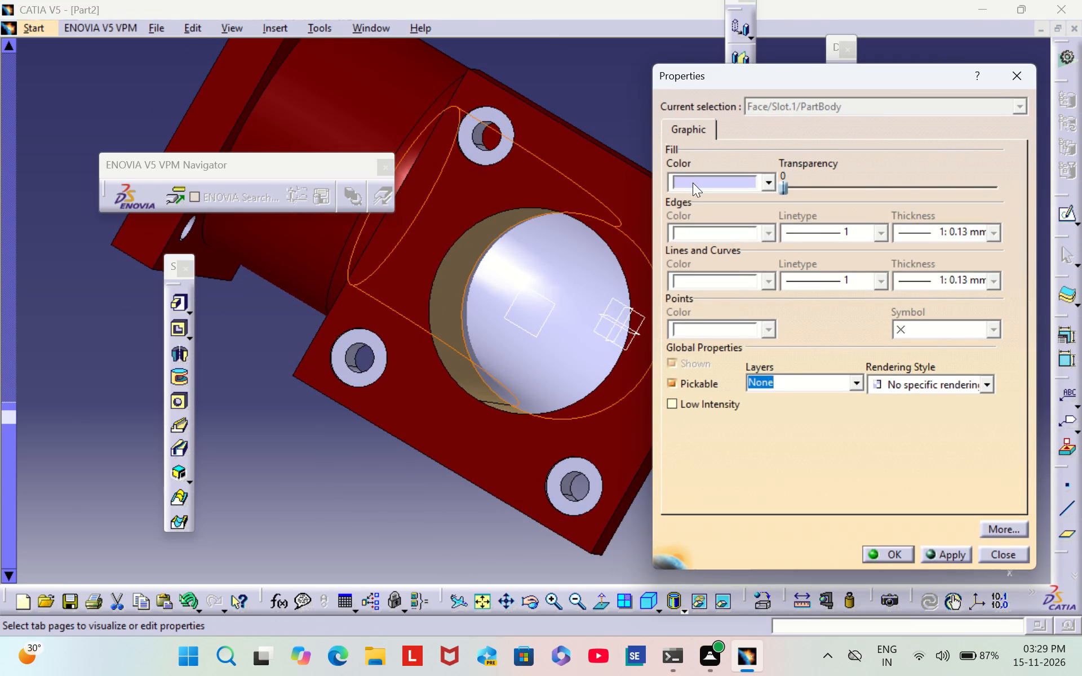
pyautogui.click(693, 183)
pyautogui.click(747, 411)
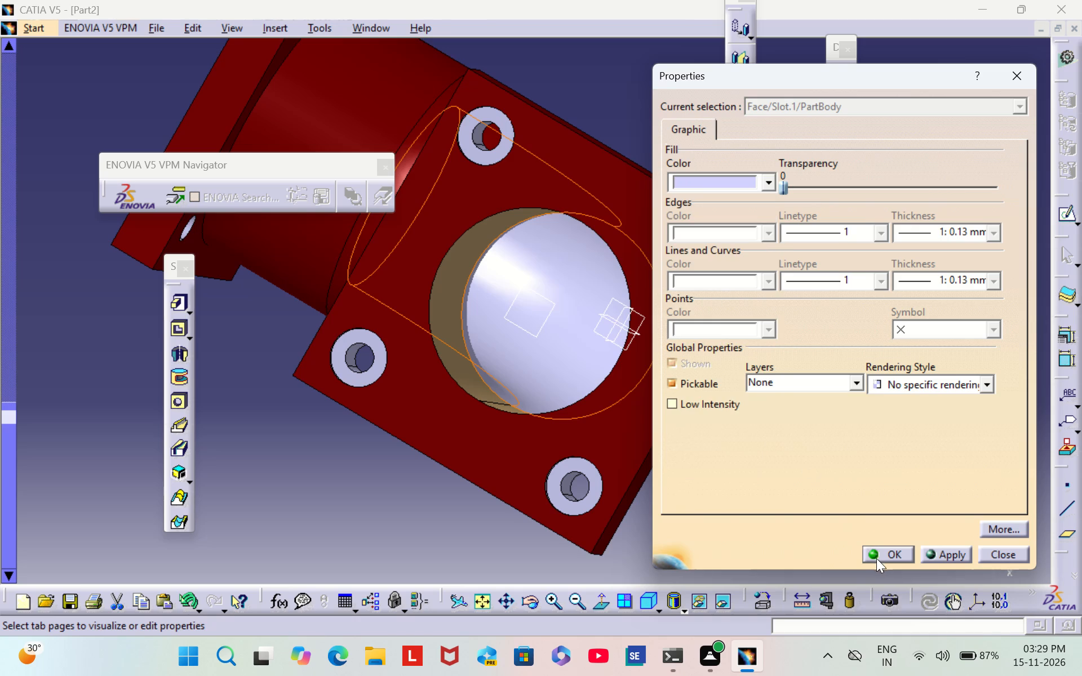
pyautogui.click(879, 551)
pyautogui.click(828, 401)
# Set the fill colour to tan on the ring face of the first flange's counterbored hole at the positive X corner nearest the second flange.
pyautogui.moveTo(267, 418); pyautogui.dragTo(391, 367, button='middle')
pyautogui.scroll(-1, 268, 417)
pyautogui.moveTo(276, 412); pyautogui.dragTo(391, 367, button='right')
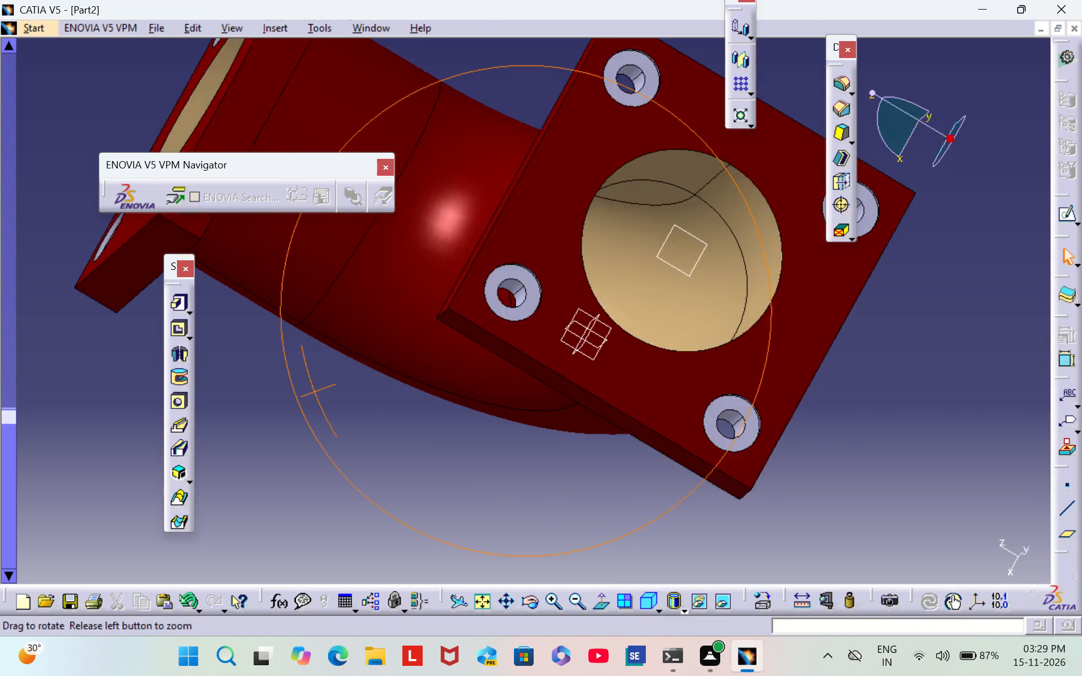
pyautogui.moveTo(391, 367); pyautogui.dragTo(380, 421, button='middle')
pyautogui.moveTo(391, 367); pyautogui.dragTo(379, 421, button='right')
pyautogui.middleClick(379, 421)
pyautogui.scroll(1, 379, 421)
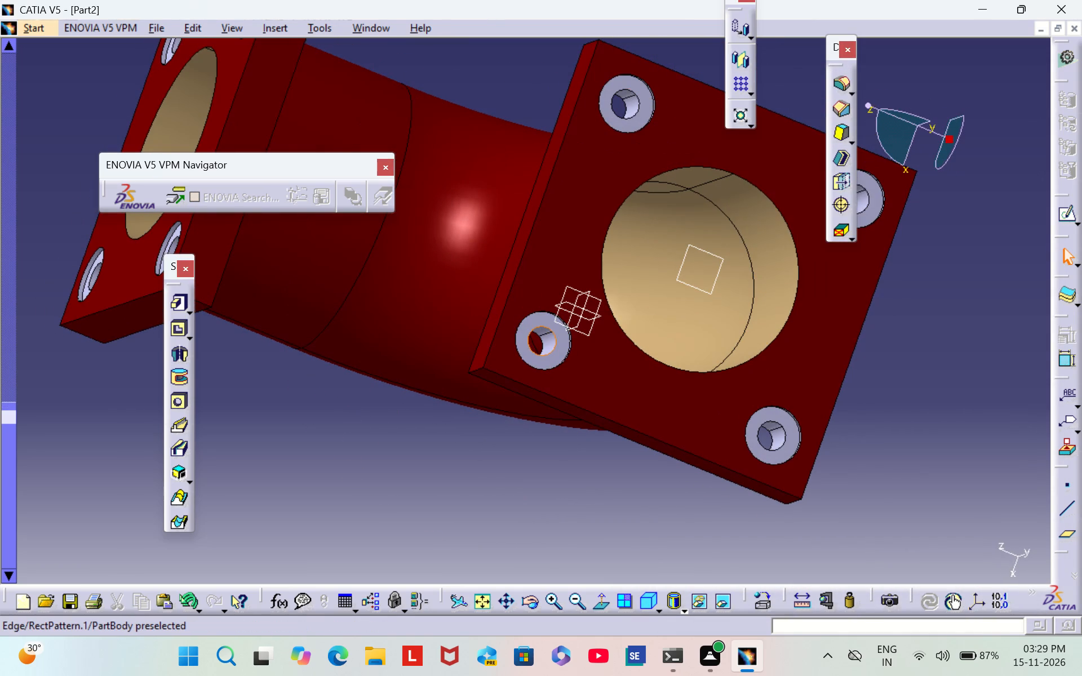
pyautogui.rightClick(544, 360)
pyautogui.click(607, 93)
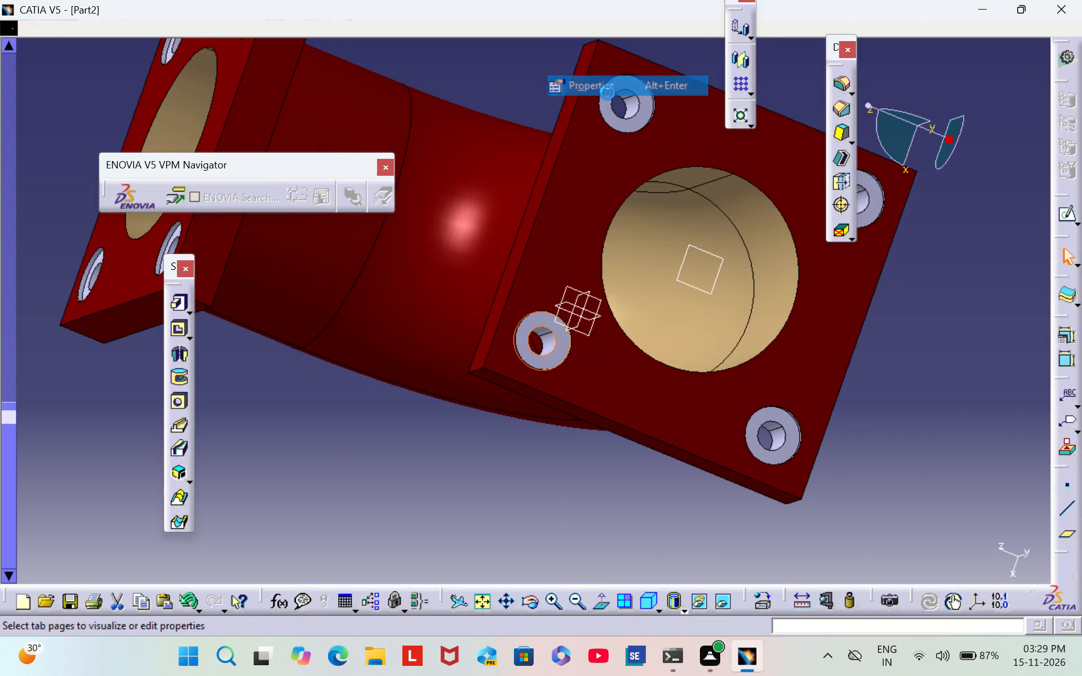
pyautogui.click(711, 181)
pyautogui.click(719, 405)
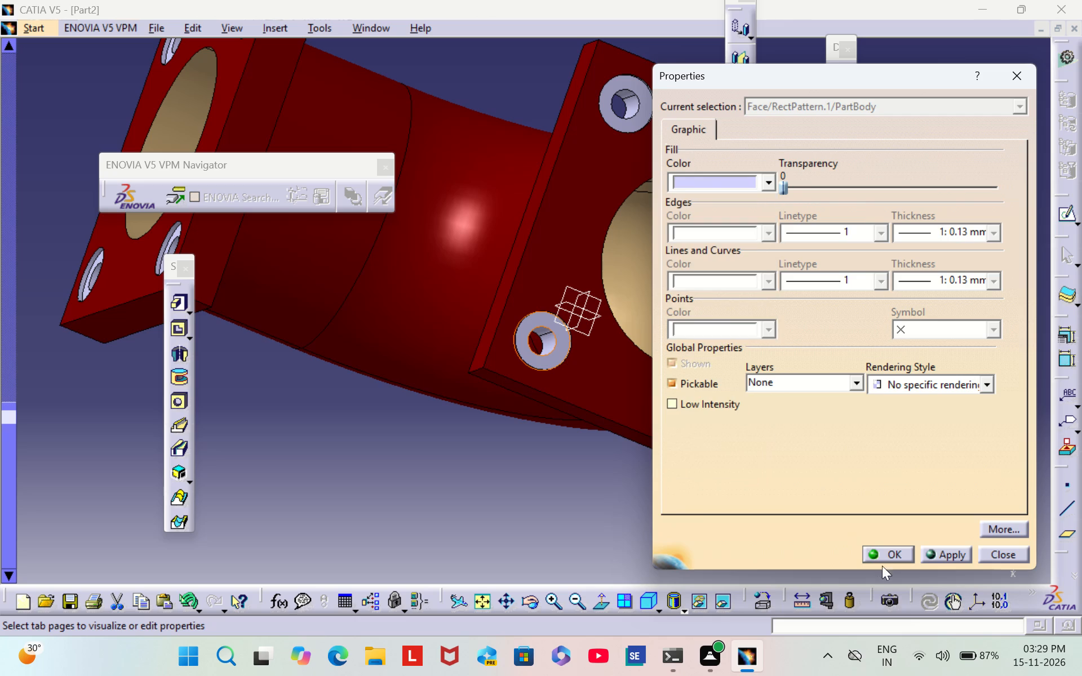
pyautogui.click(886, 544)
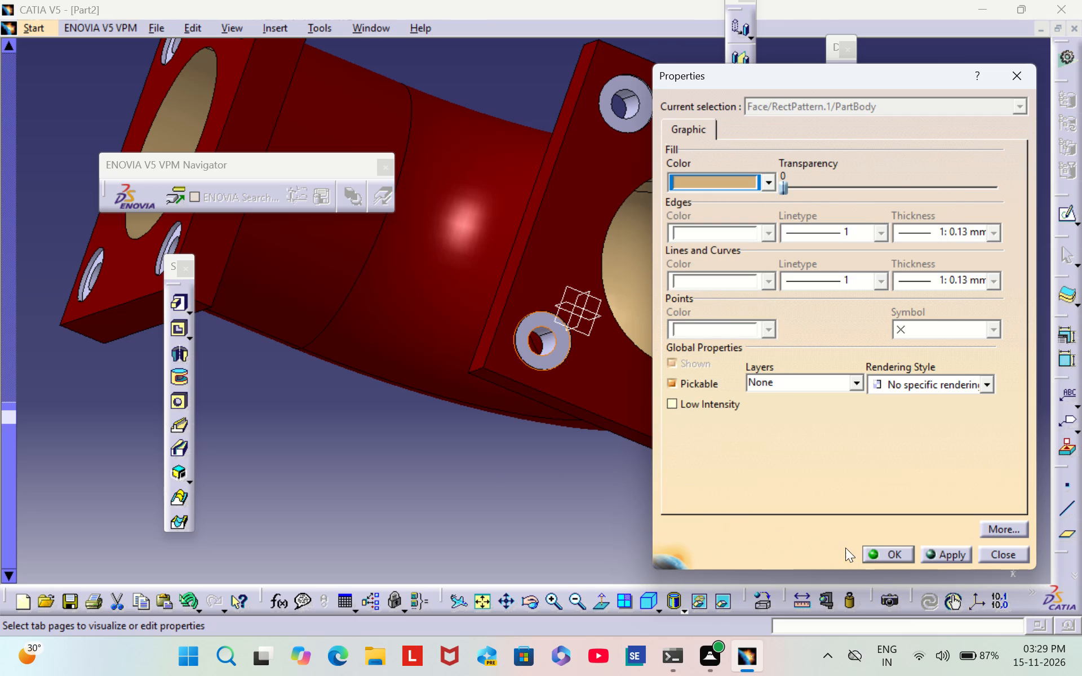
pyautogui.click(880, 553)
pyautogui.click(392, 428)
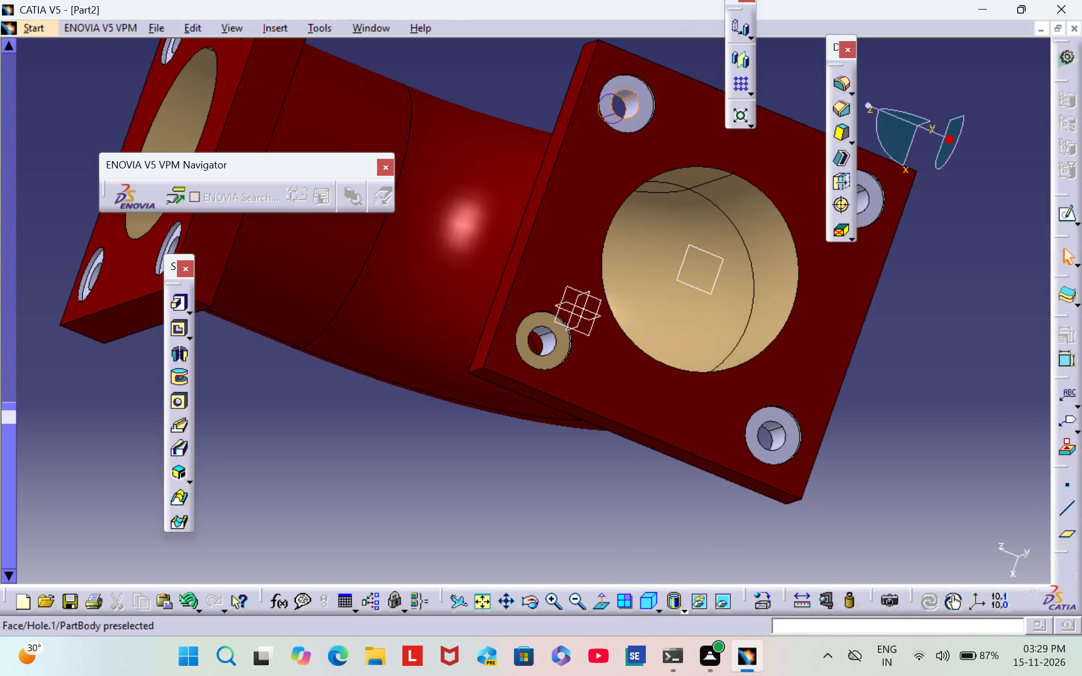
# Set the fill colour to tan on the ring face of the first flange's counterbored hole at the negative X corner nearest the second flange.
pyautogui.rightClick(648, 104)
pyautogui.click(703, 183)
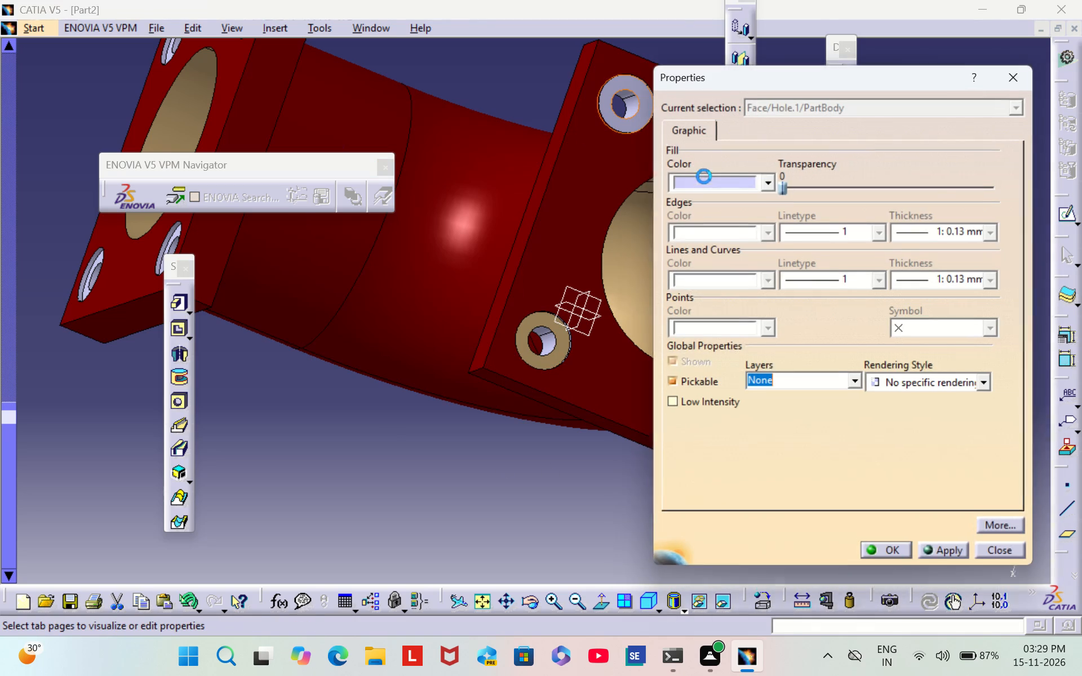
pyautogui.click(708, 175)
pyautogui.click(751, 408)
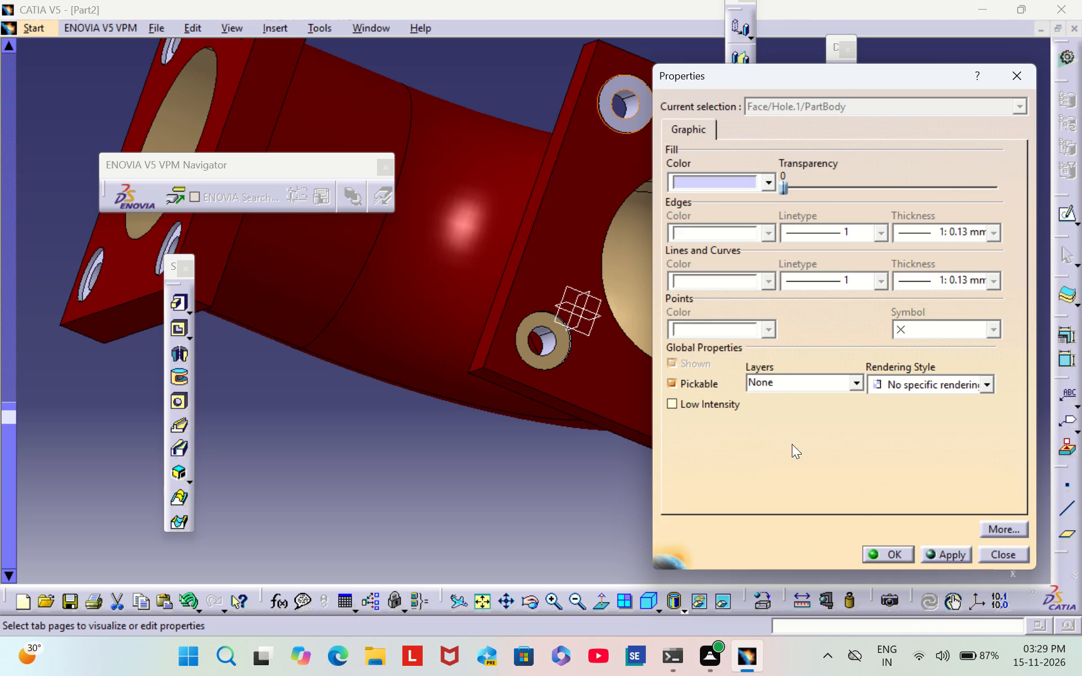
pyautogui.click(886, 555)
pyautogui.click(405, 474)
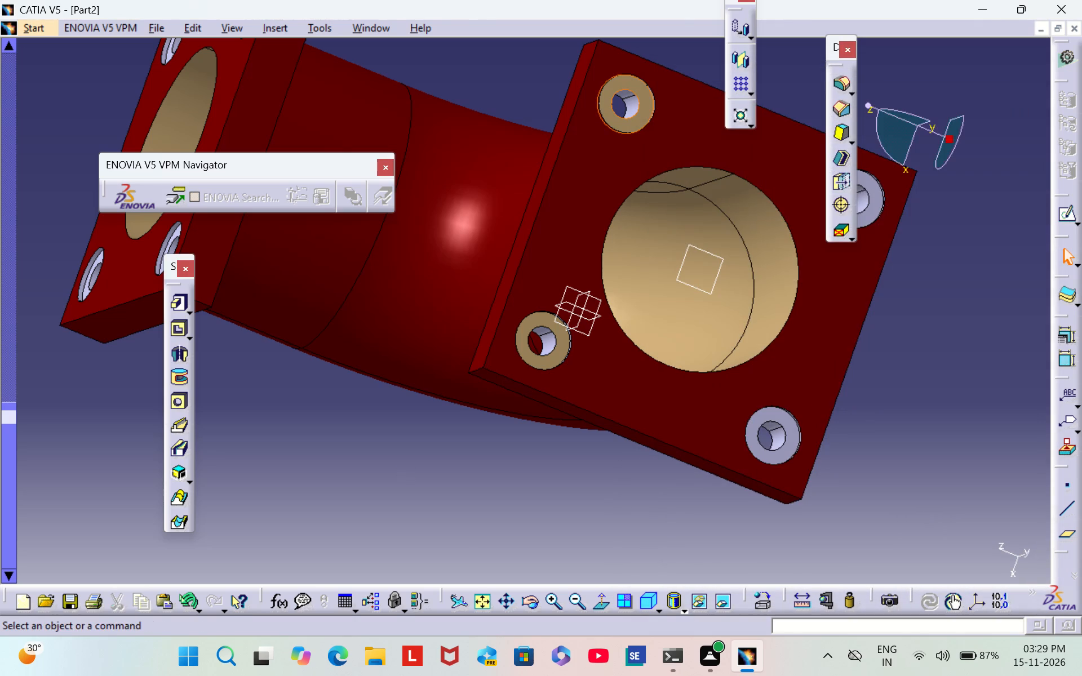
# Set the fill colour to tan on the ring face of the first flange's counterbored hole at the negative X corner farthest from the second flange.
pyautogui.scroll(-2, 406, 474)
pyautogui.moveTo(408, 472); pyautogui.dragTo(595, 348, button='middle')
pyautogui.moveTo(410, 469); pyautogui.dragTo(593, 348, button='right')
pyautogui.scroll(2, 592, 349)
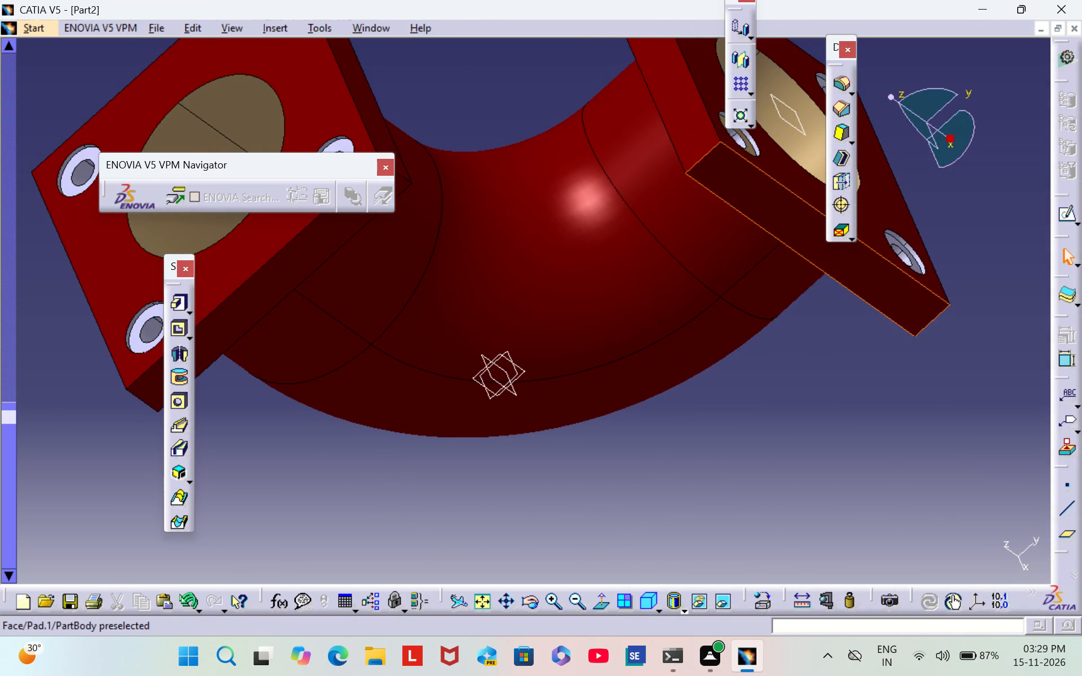
pyautogui.moveTo(840, 273); pyautogui.dragTo(503, 434, button='middle')
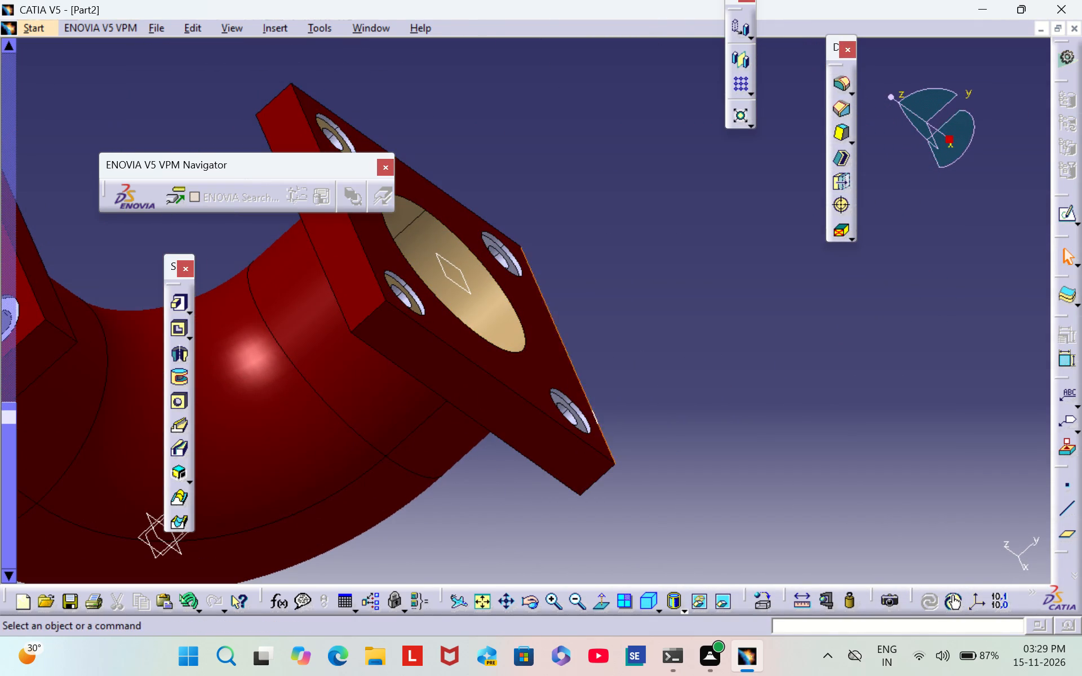
pyautogui.rightClick(510, 266)
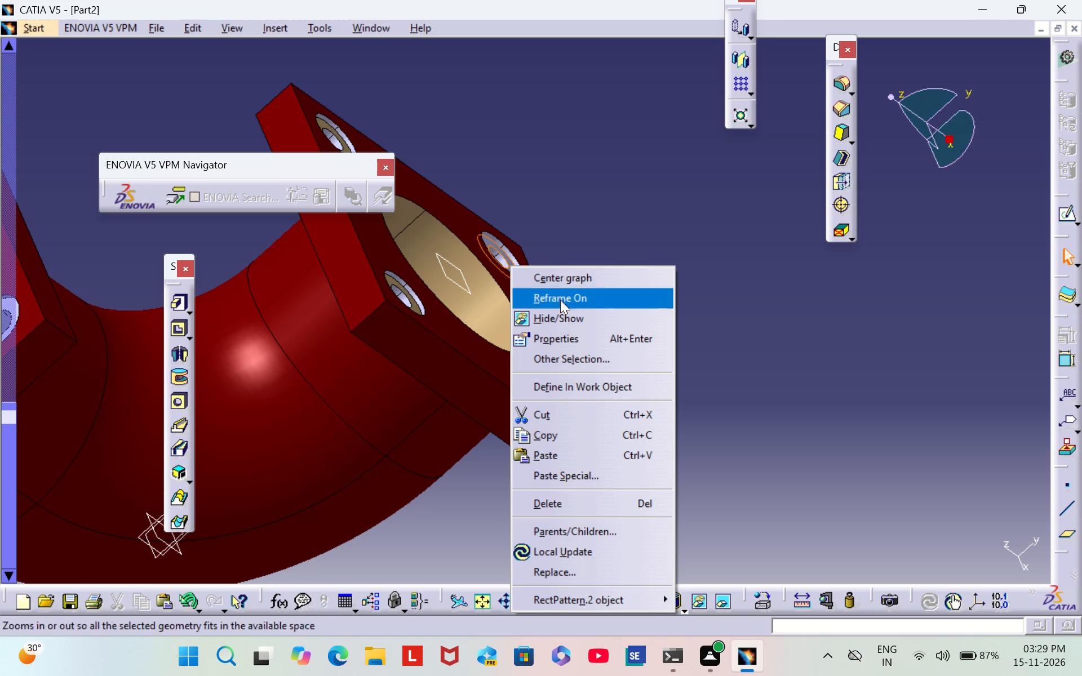
pyautogui.click(579, 336)
pyautogui.click(689, 184)
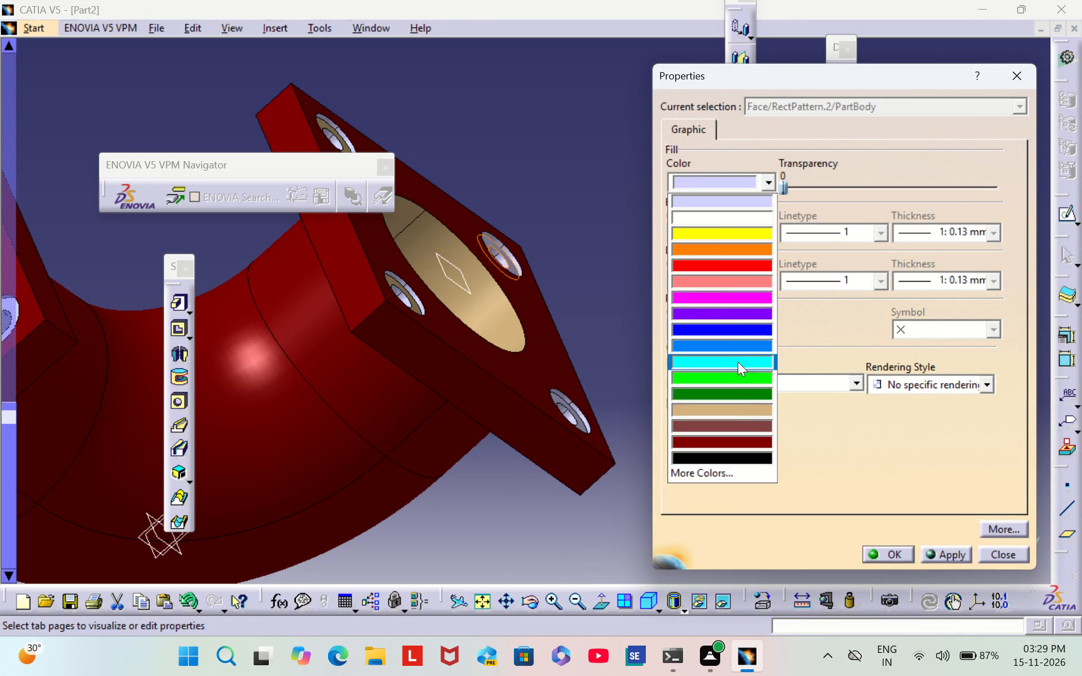
pyautogui.click(744, 409)
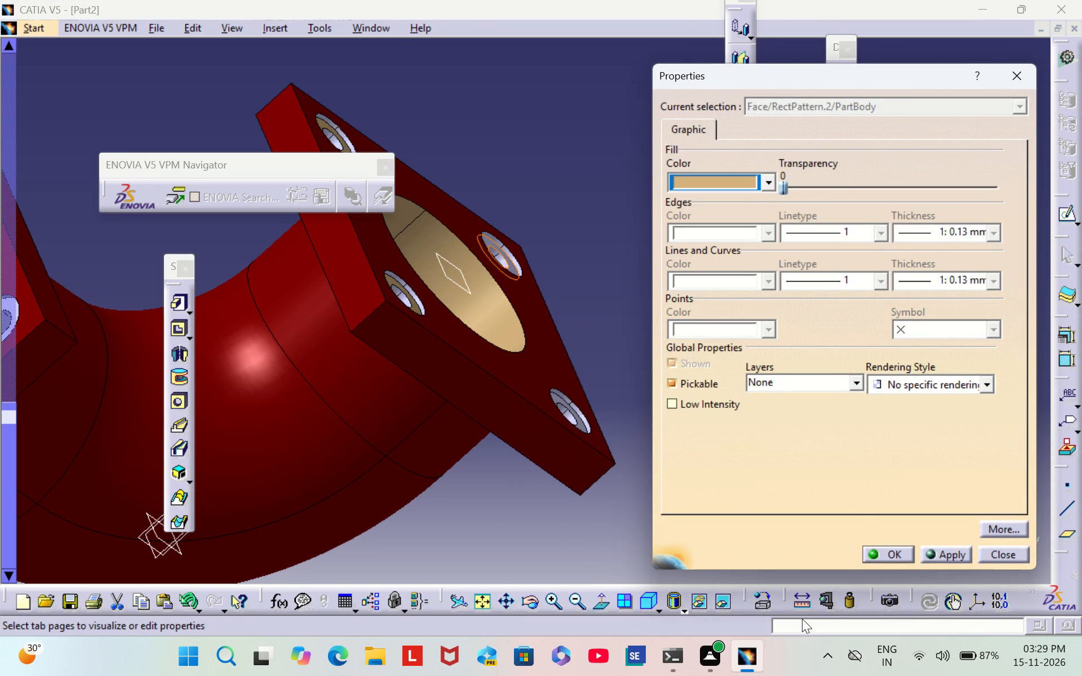
pyautogui.click(892, 558)
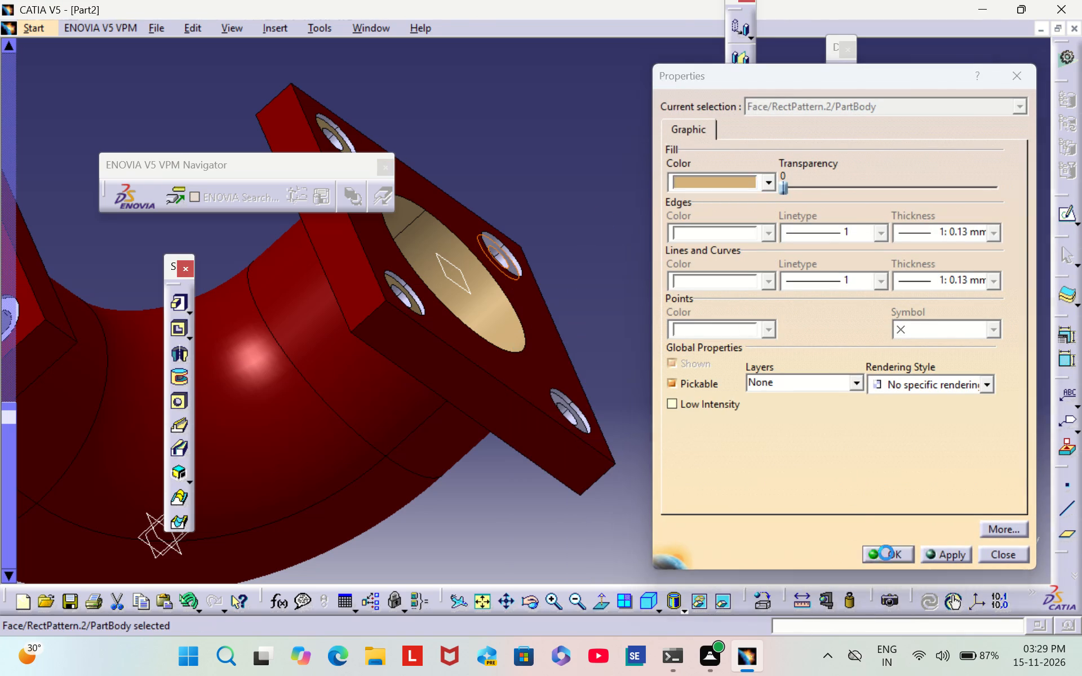
pyautogui.click(815, 484)
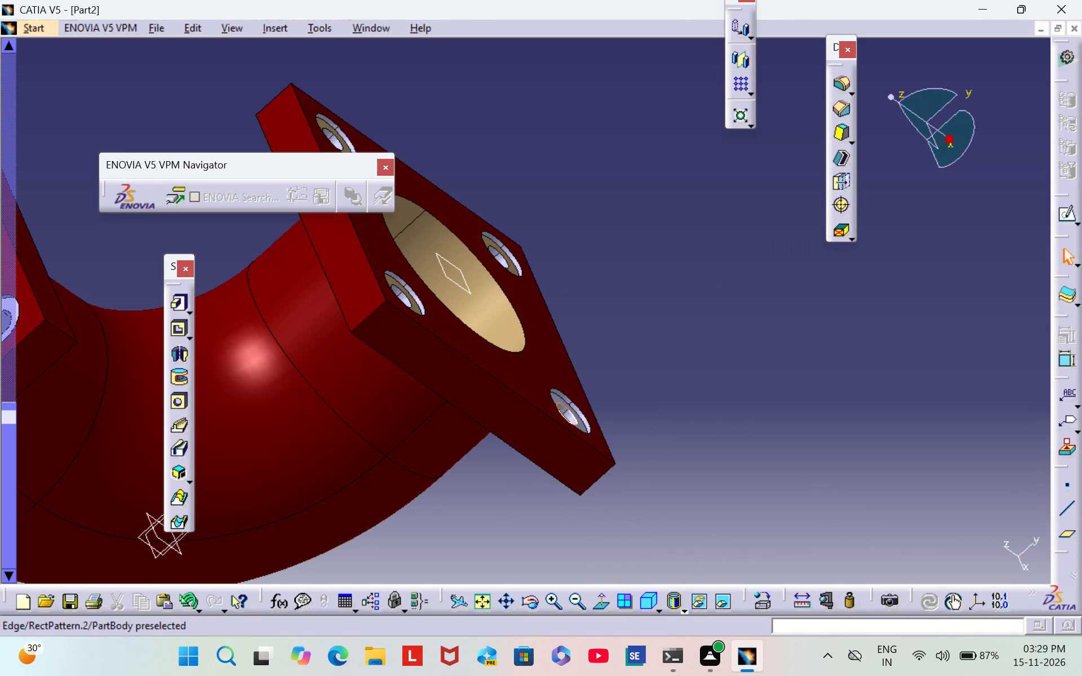
# Set the fill colour to tan on the inner through-hole wall at the first flange's positive X corner nearest the second flange.
pyautogui.middleClick(682, 385)
pyautogui.scroll(-1, 682, 385)
pyautogui.moveTo(680, 381); pyautogui.dragTo(449, 365, button='right')
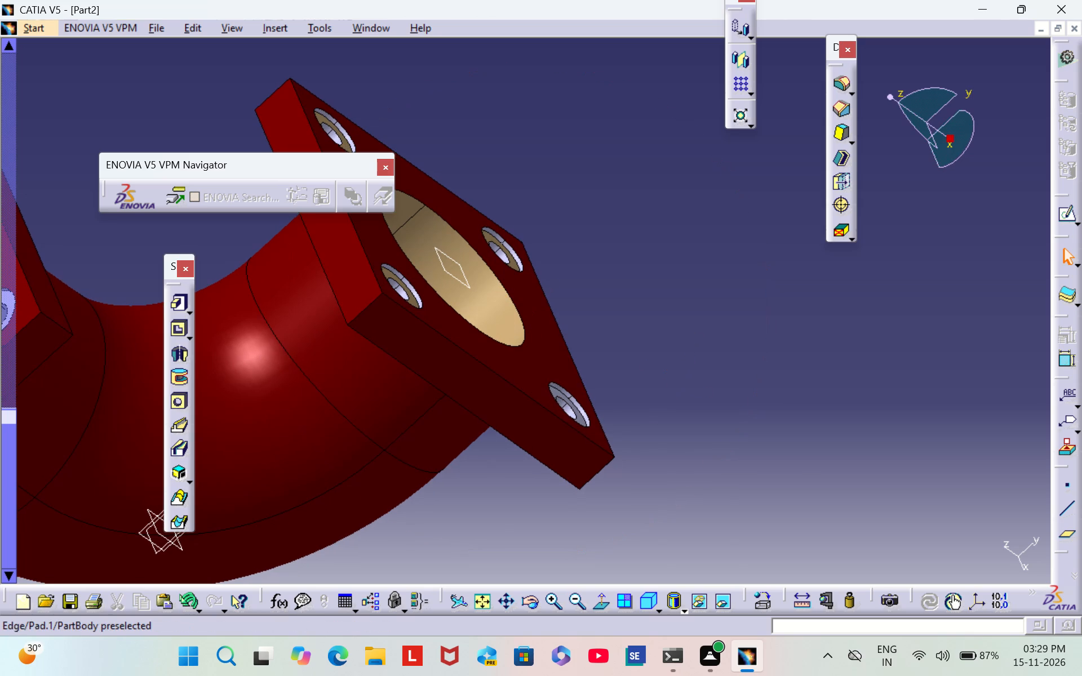
pyautogui.moveTo(449, 365); pyautogui.dragTo(379, 365, button='right')
pyautogui.middleClick(727, 291)
pyautogui.moveTo(728, 290); pyautogui.dragTo(508, 305, button='right')
pyautogui.moveTo(686, 292); pyautogui.dragTo(508, 305, button='middle')
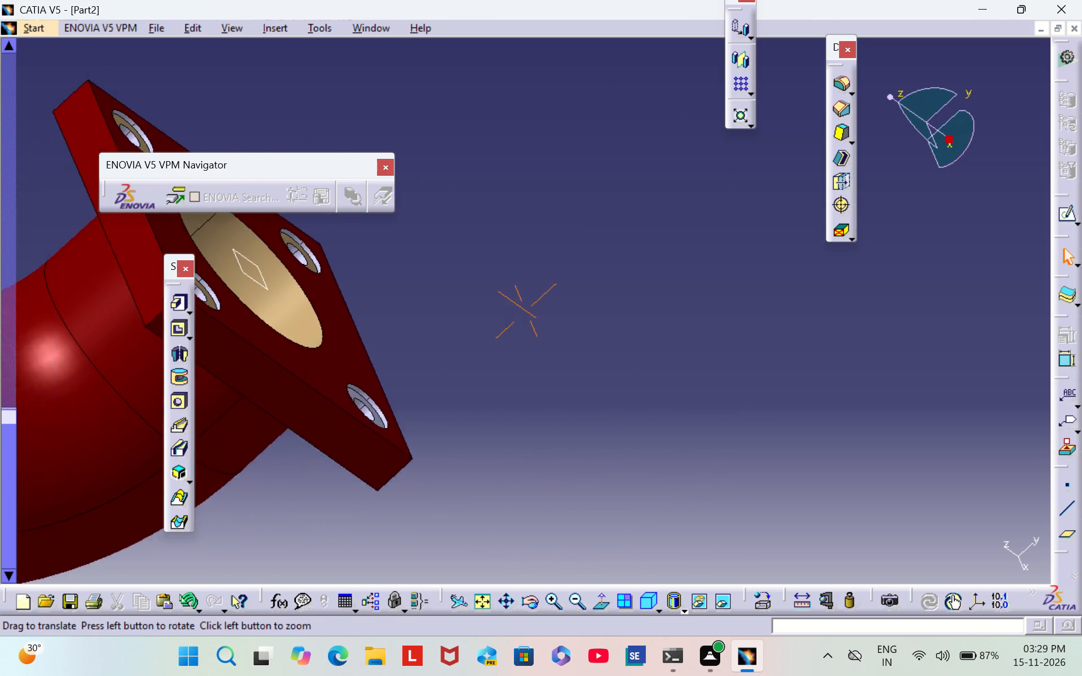
pyautogui.moveTo(508, 305); pyautogui.dragTo(712, 342, button='right')
pyautogui.moveTo(508, 305); pyautogui.dragTo(717, 342, button='middle')
pyautogui.moveTo(725, 331); pyautogui.dragTo(535, 341, button='middle')
pyautogui.scroll(1, 725, 330)
pyautogui.moveTo(725, 330); pyautogui.dragTo(534, 343, button='right')
pyautogui.middleClick(535, 343)
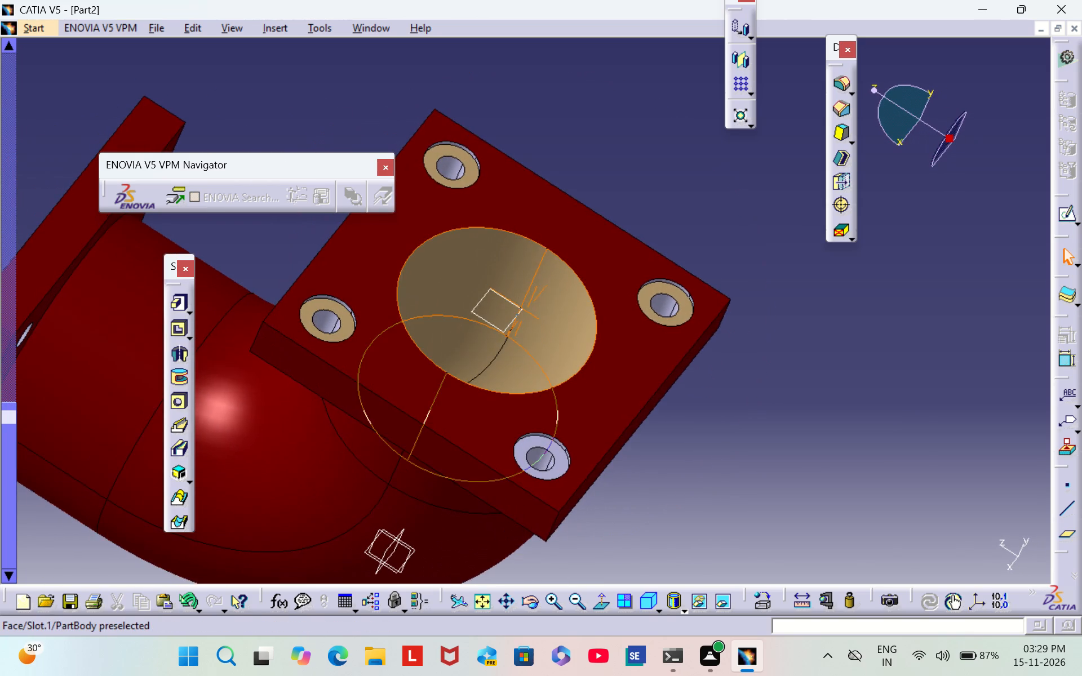
pyautogui.rightClick(321, 315)
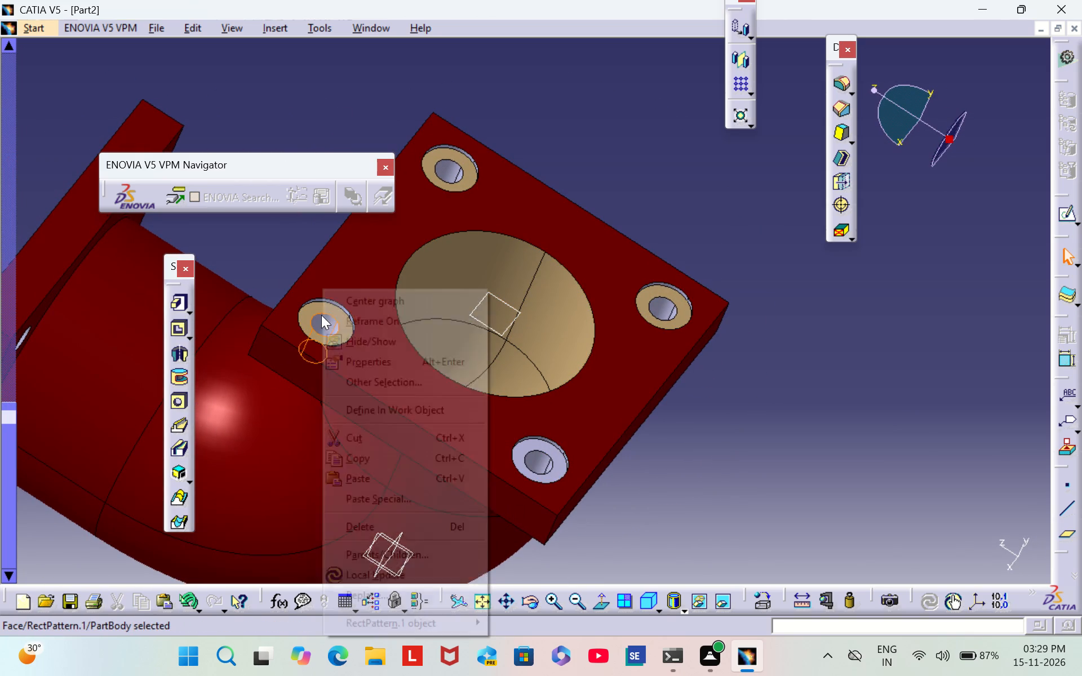
pyautogui.click(389, 361)
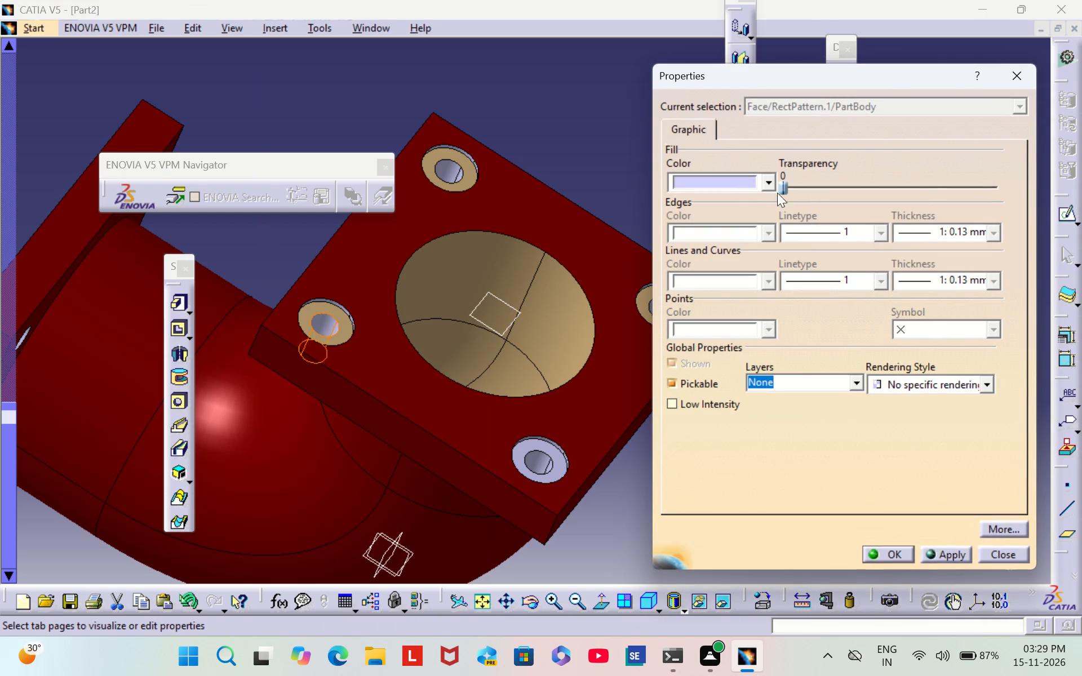
pyautogui.click(740, 186)
pyautogui.click(750, 408)
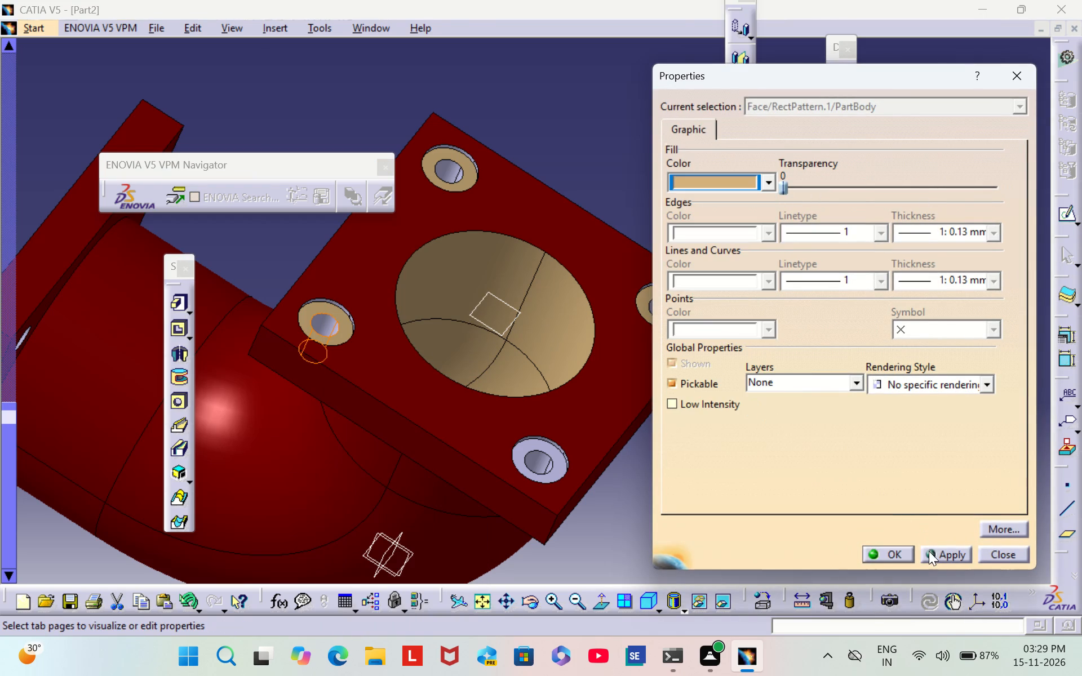
pyautogui.click(898, 553)
pyautogui.click(886, 454)
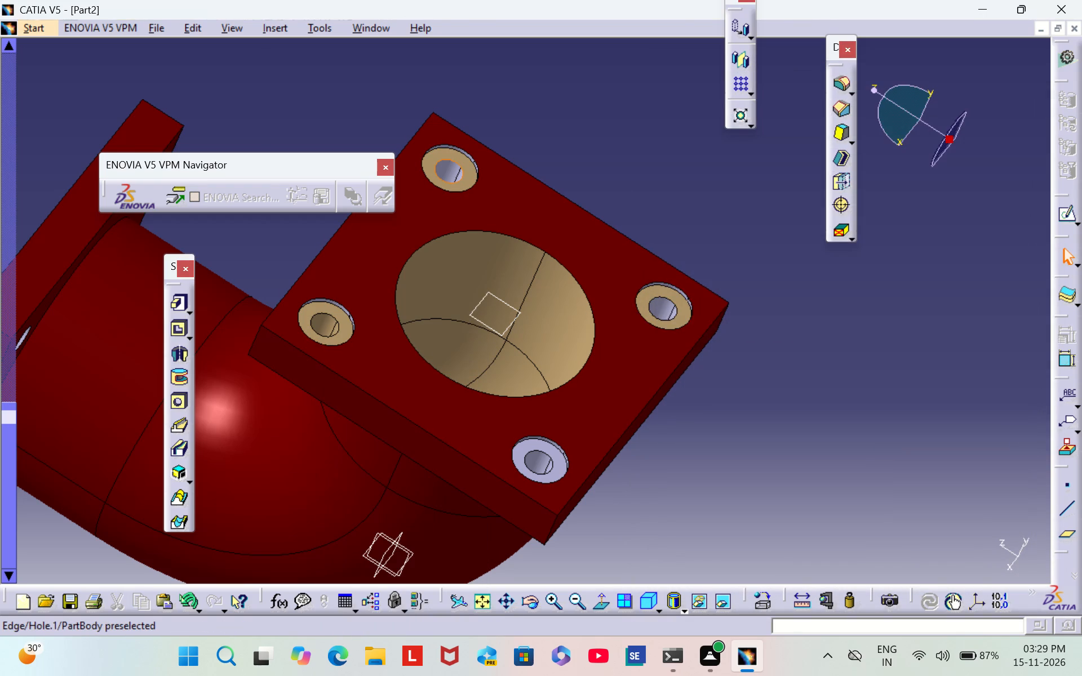
# Set the fill colour to tan on the inner through-hole wall at the first flange's negative X corner nearest the second flange.
pyautogui.rightClick(449, 176)
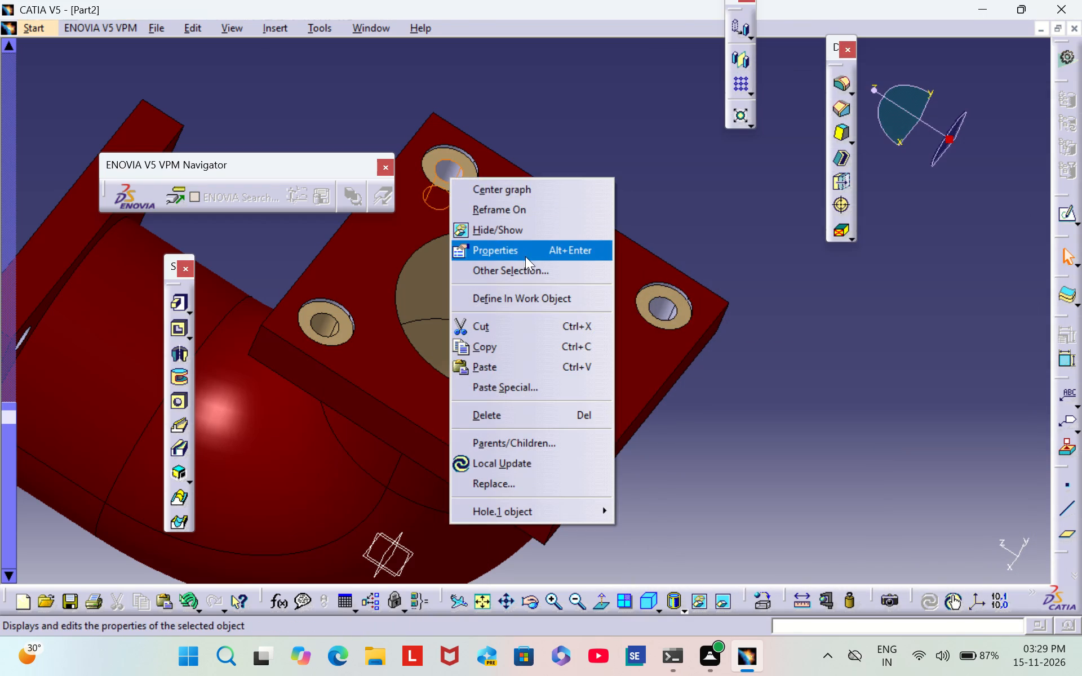
pyautogui.click(525, 256)
pyautogui.click(699, 183)
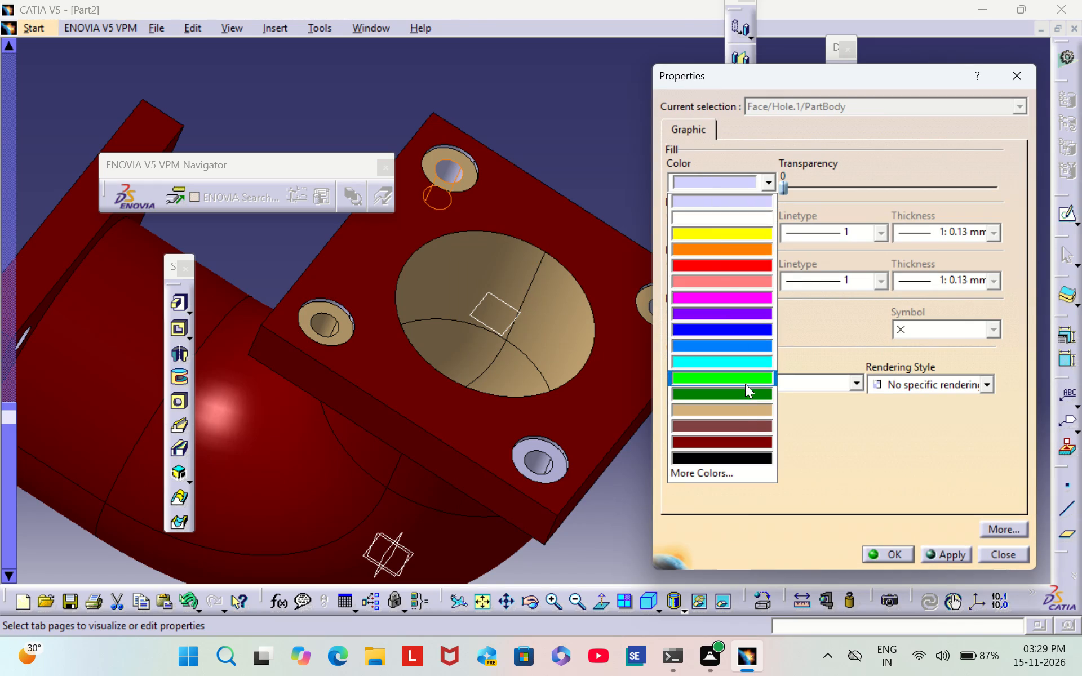
pyautogui.click(749, 413)
pyautogui.click(889, 548)
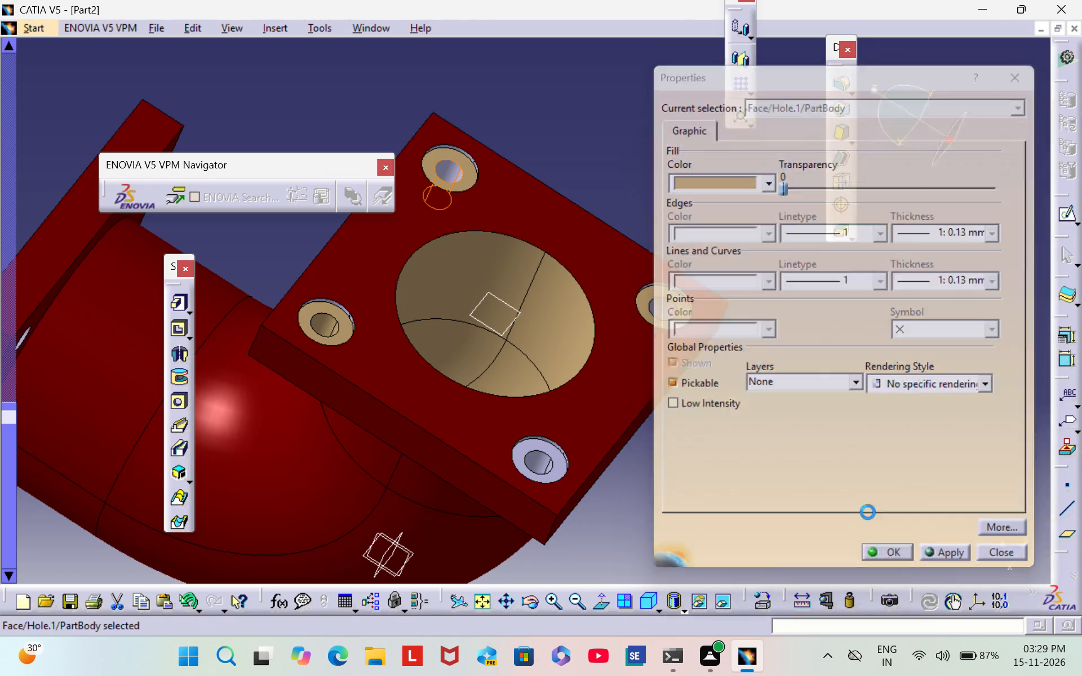
pyautogui.click(827, 446)
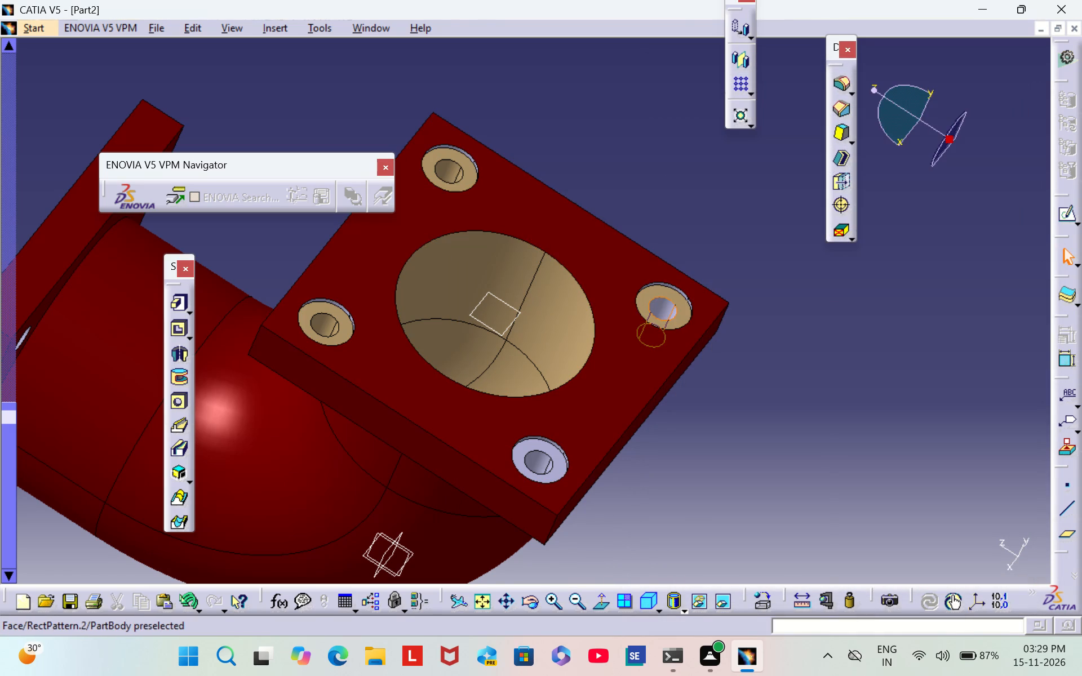
# Set the fill colour to tan on the inner through-hole wall at the first flange's negative X corner farthest from the second flange.
pyautogui.rightClick(659, 312)
pyautogui.click(730, 366)
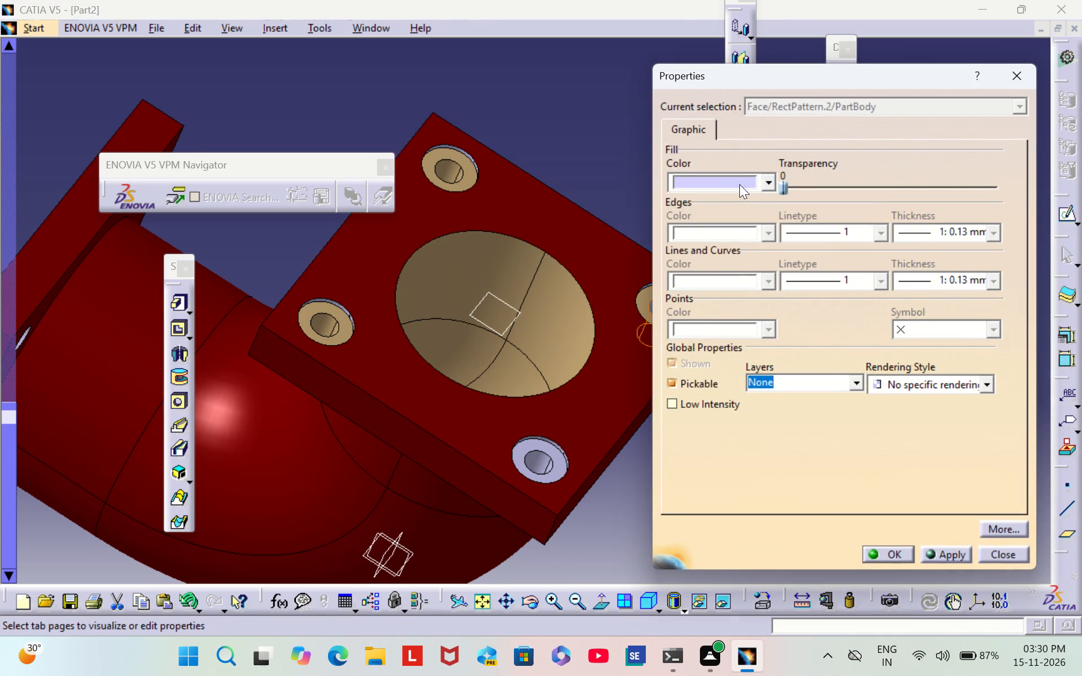
pyautogui.click(738, 179)
pyautogui.click(748, 409)
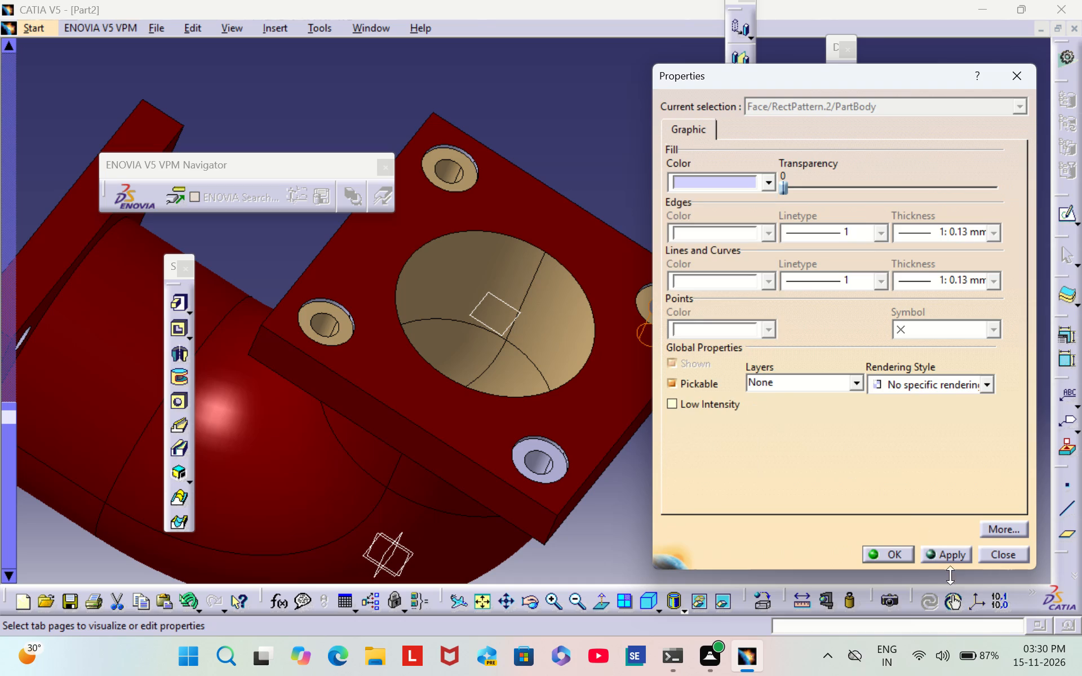
pyautogui.click(892, 547)
pyautogui.click(875, 492)
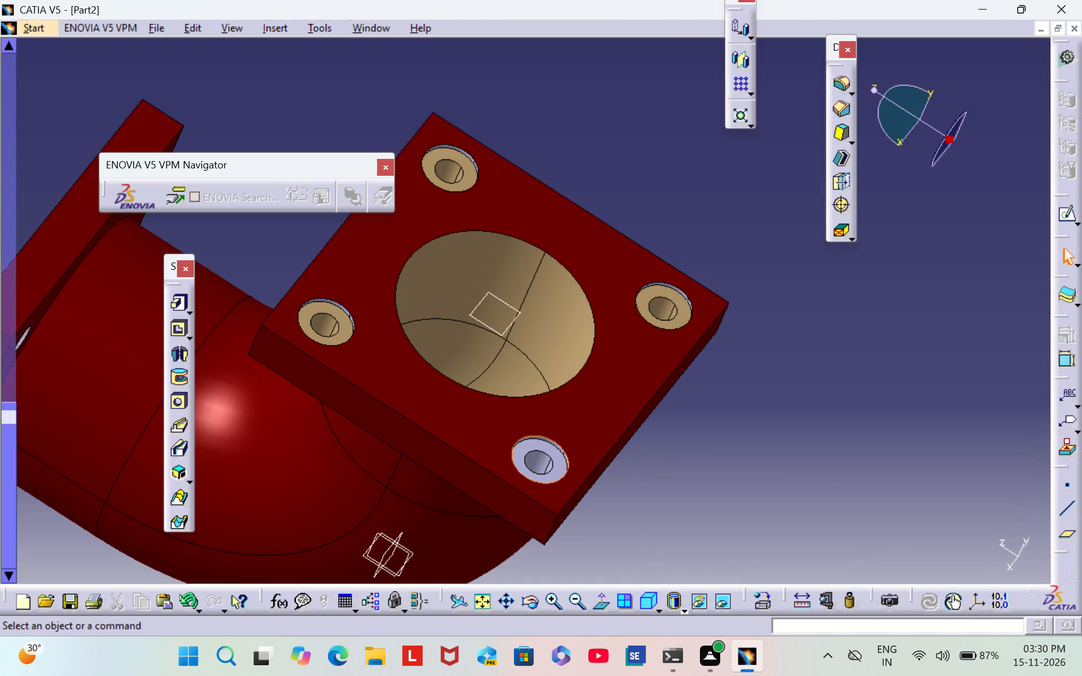
# Set the fill colour to tan on the ring face of the first flange's counterbored hole at the positive X corner farthest from the second flange.
pyautogui.rightClick(557, 453)
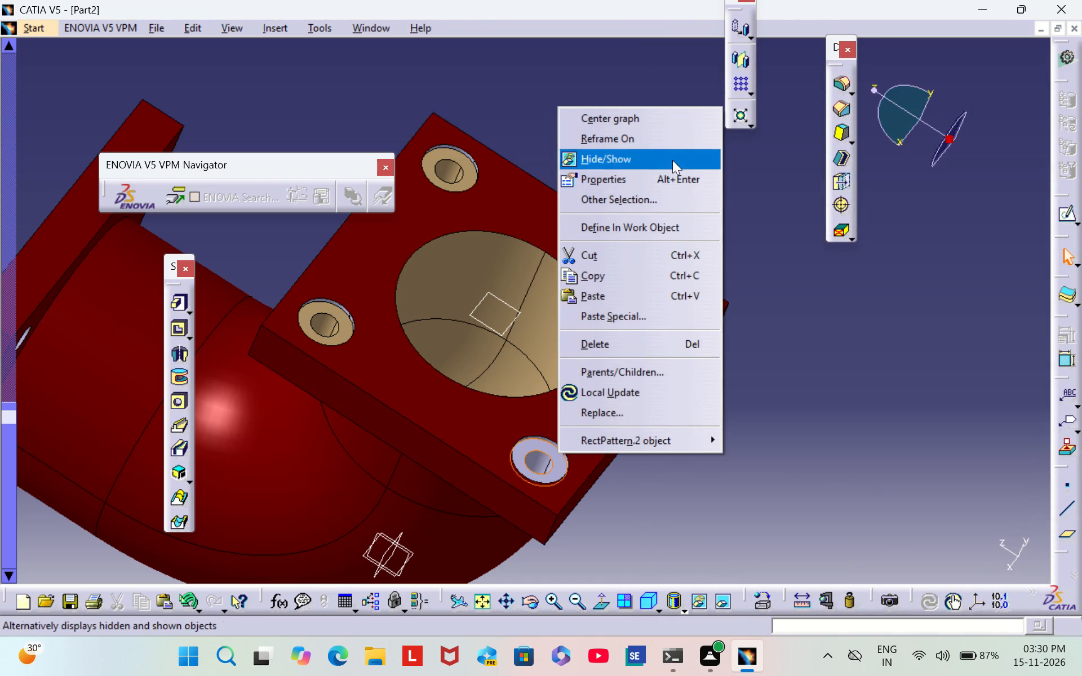
pyautogui.click(668, 180)
pyautogui.click(712, 190)
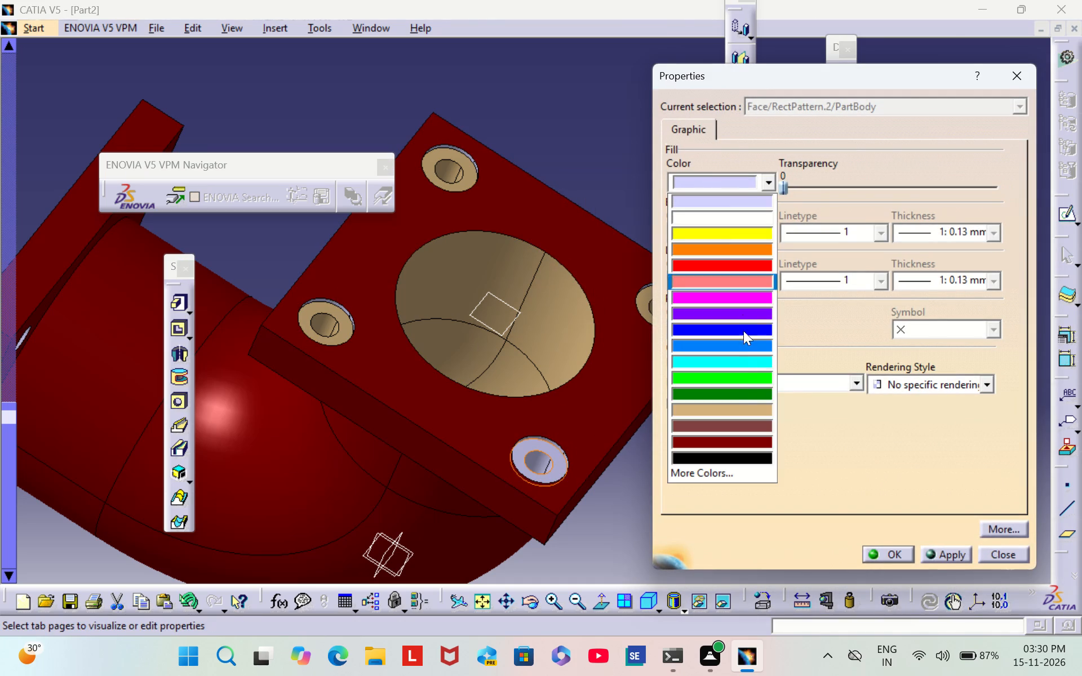
pyautogui.click(739, 405)
pyautogui.click(885, 553)
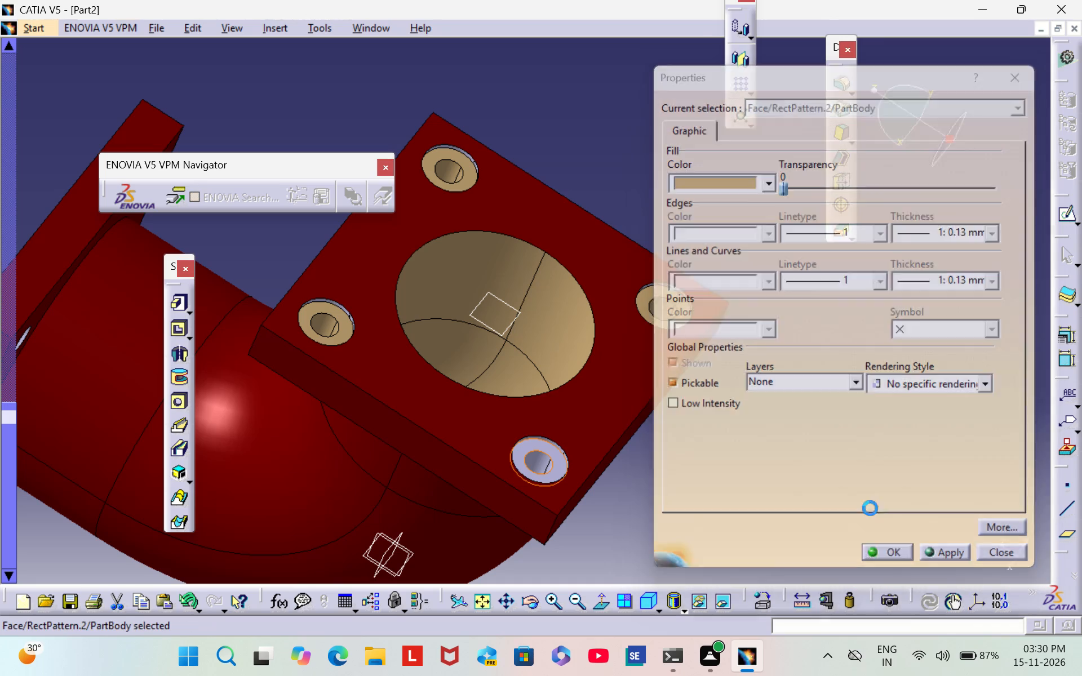
pyautogui.click(841, 430)
# Set the fill colour to tan on the inner through-hole wall at the first flange's positive X corner farthest from the second flange.
pyautogui.rightClick(547, 460)
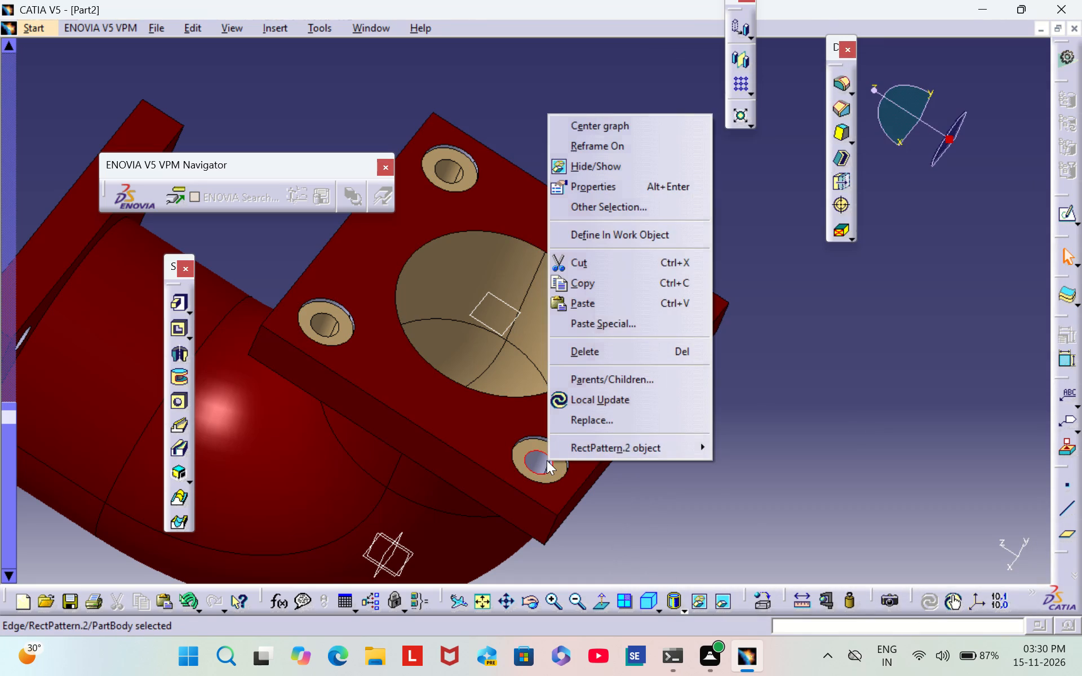
pyautogui.click(742, 509)
pyautogui.click(743, 501)
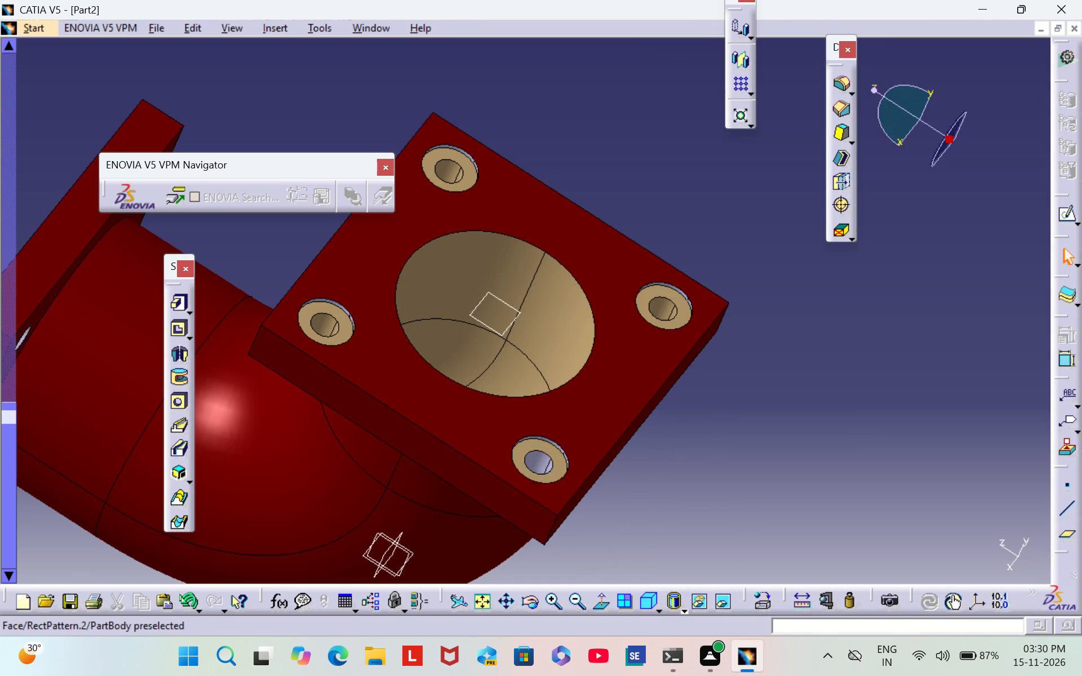
pyautogui.rightClick(543, 465)
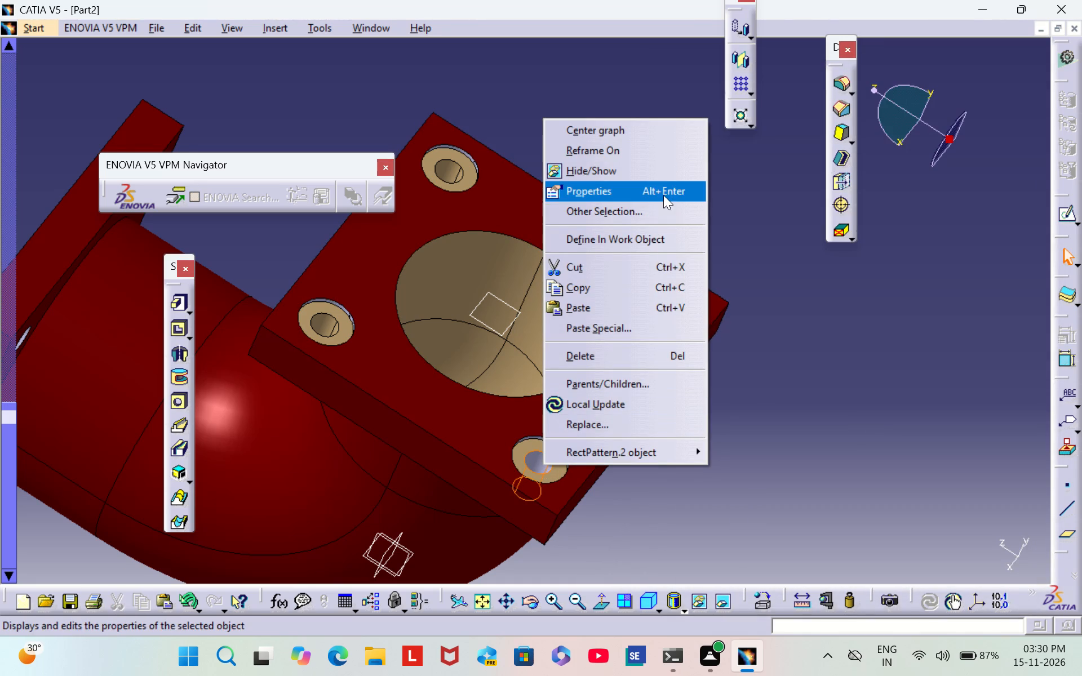
pyautogui.click(663, 195)
pyautogui.click(703, 178)
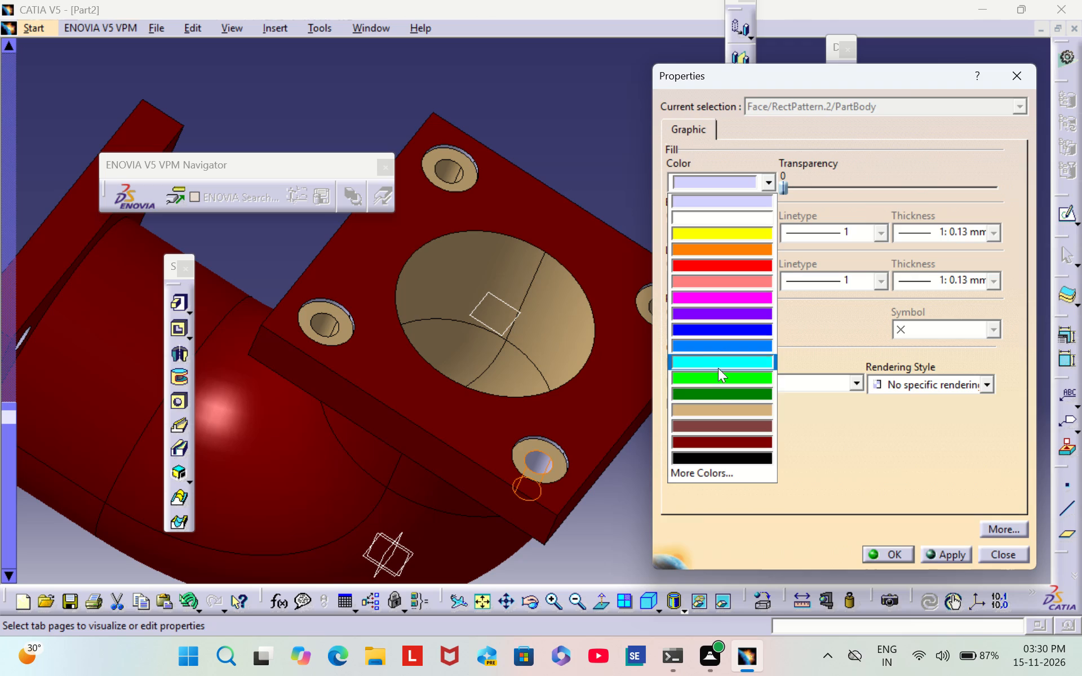
pyautogui.click(722, 403)
pyautogui.click(880, 555)
pyautogui.click(839, 393)
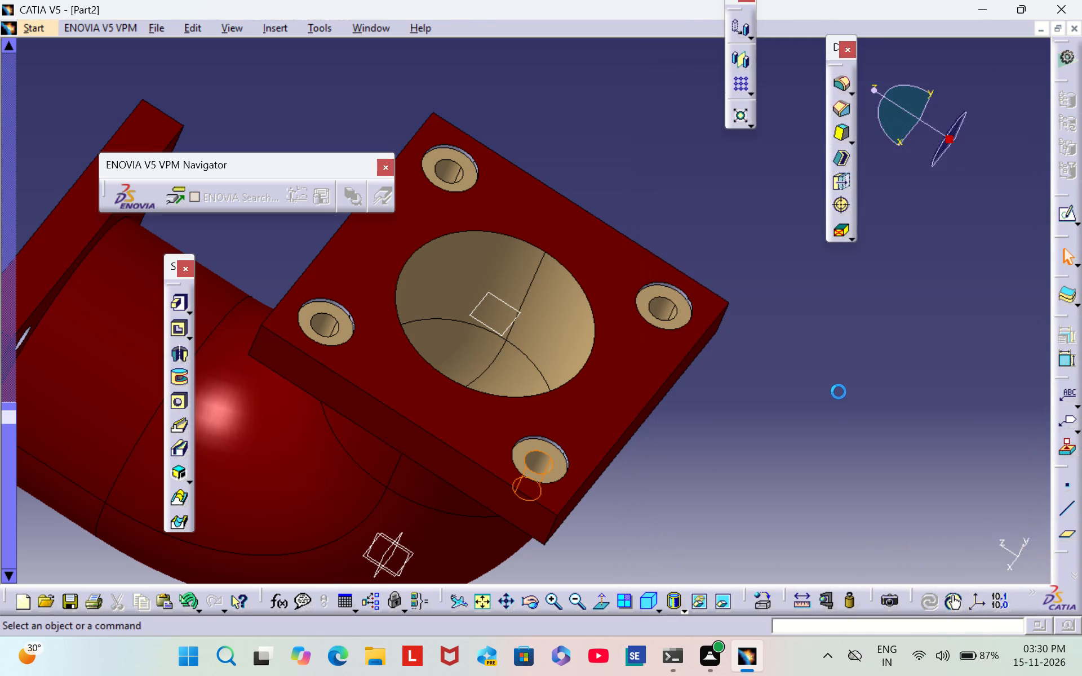
# Set the fill colour to tan on the counterbore side wall of the first flange's hole at the positive X corner farthest from the second flange.
pyautogui.scroll(-1, 772, 386)
pyautogui.moveTo(773, 385); pyautogui.dragTo(750, 188, button='middle')
pyautogui.moveTo(774, 383); pyautogui.dragTo(750, 188, button='right')
pyautogui.scroll(1, 751, 190)
pyautogui.click(553, 602)
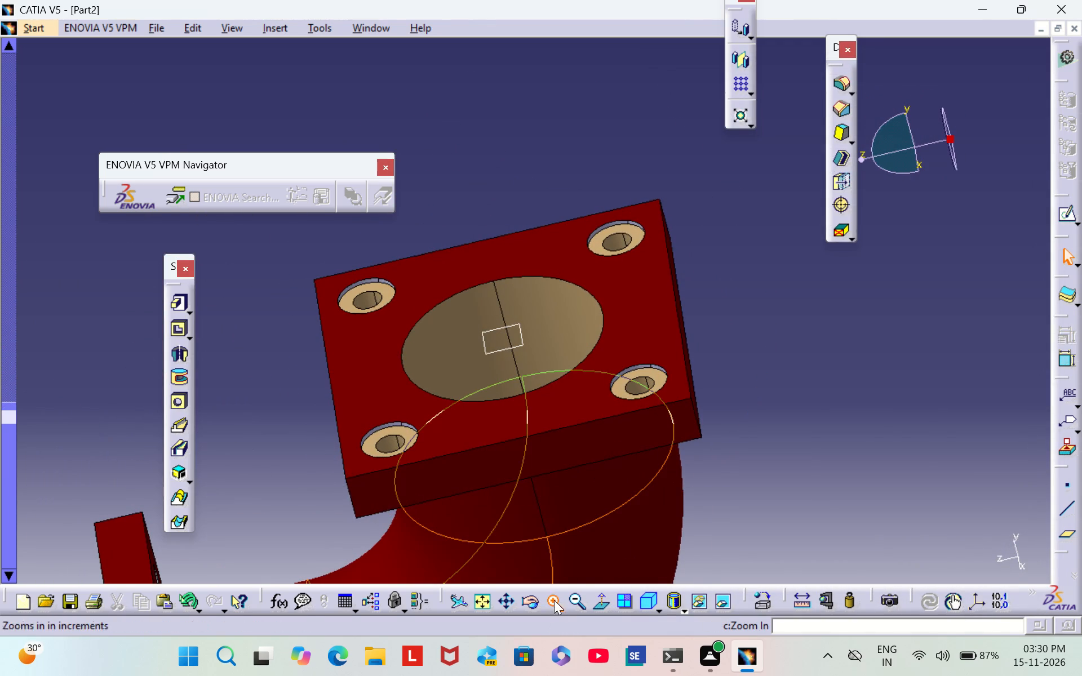
pyautogui.tripleClick(555, 599)
pyautogui.tripleClick(555, 598)
pyautogui.doubleClick(555, 598)
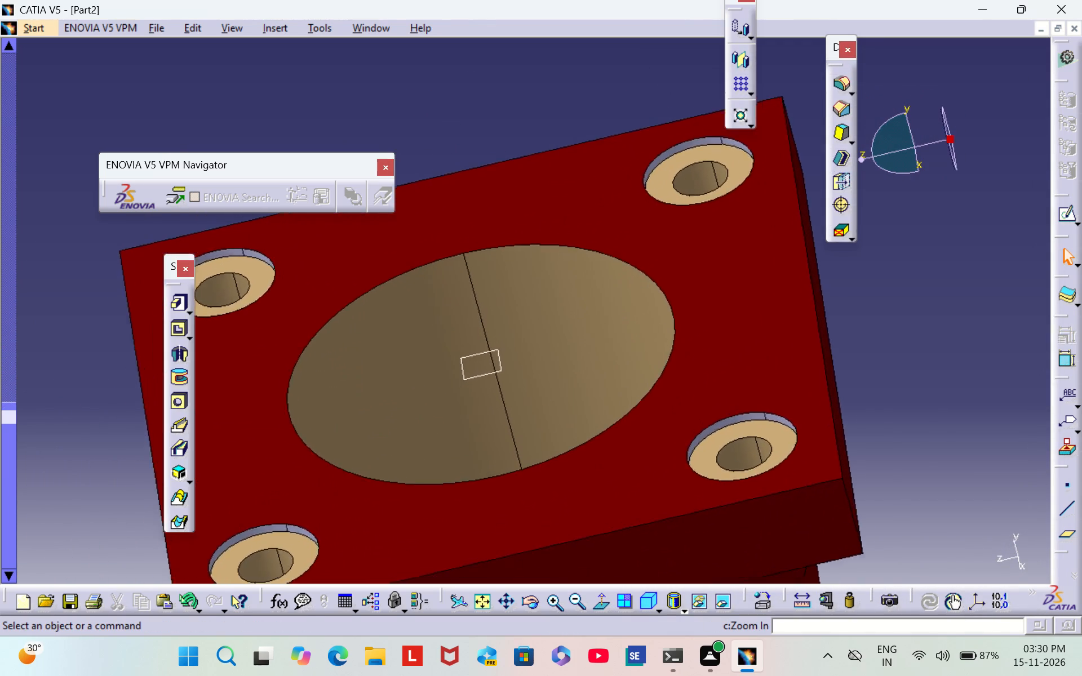
pyautogui.moveTo(609, 486); pyautogui.dragTo(505, 358, button='middle')
pyautogui.scroll(1, 609, 483)
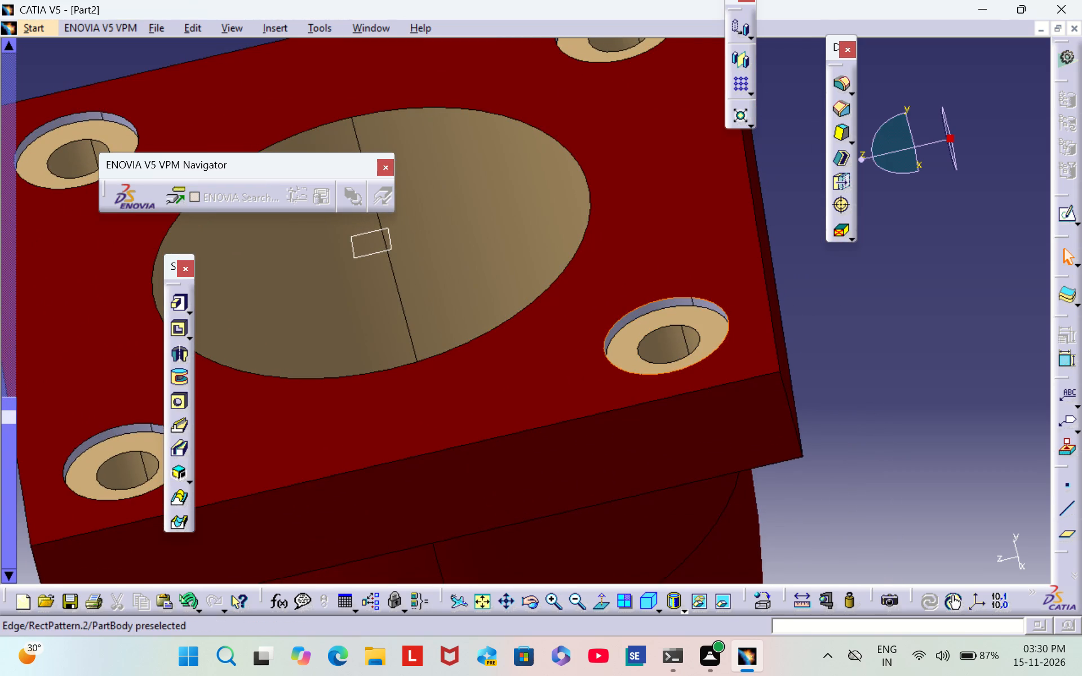
pyautogui.rightClick(621, 323)
pyautogui.doubleClick(871, 323)
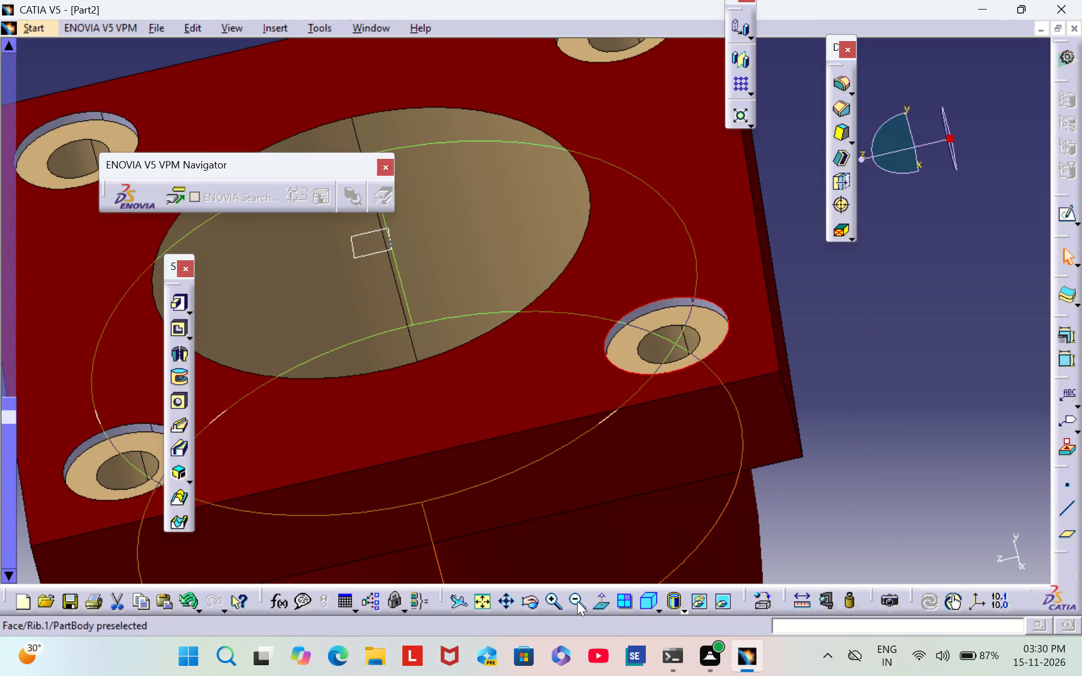
pyautogui.tripleClick(542, 603)
pyautogui.tripleClick(545, 602)
pyautogui.click(547, 602)
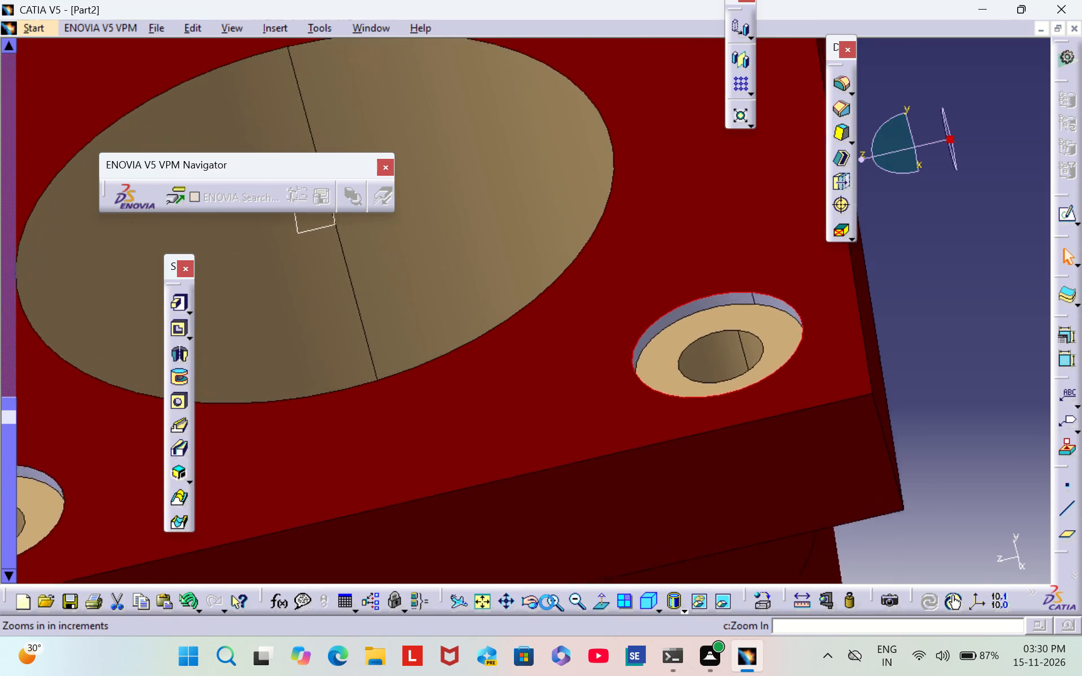
pyautogui.click(974, 284)
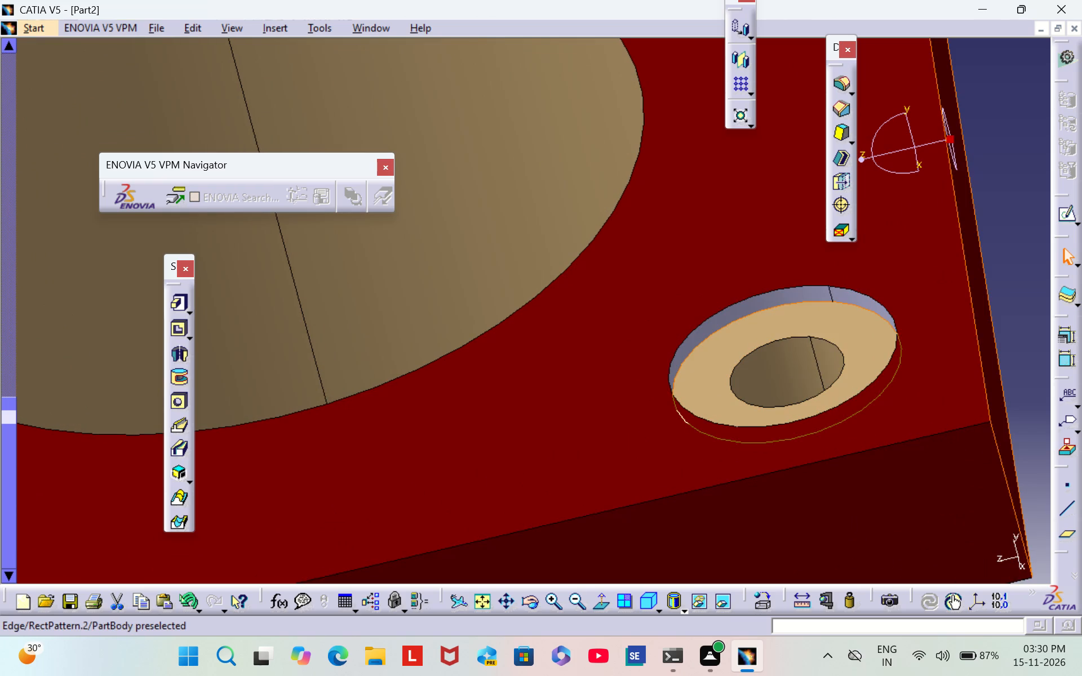
pyautogui.rightClick(720, 320)
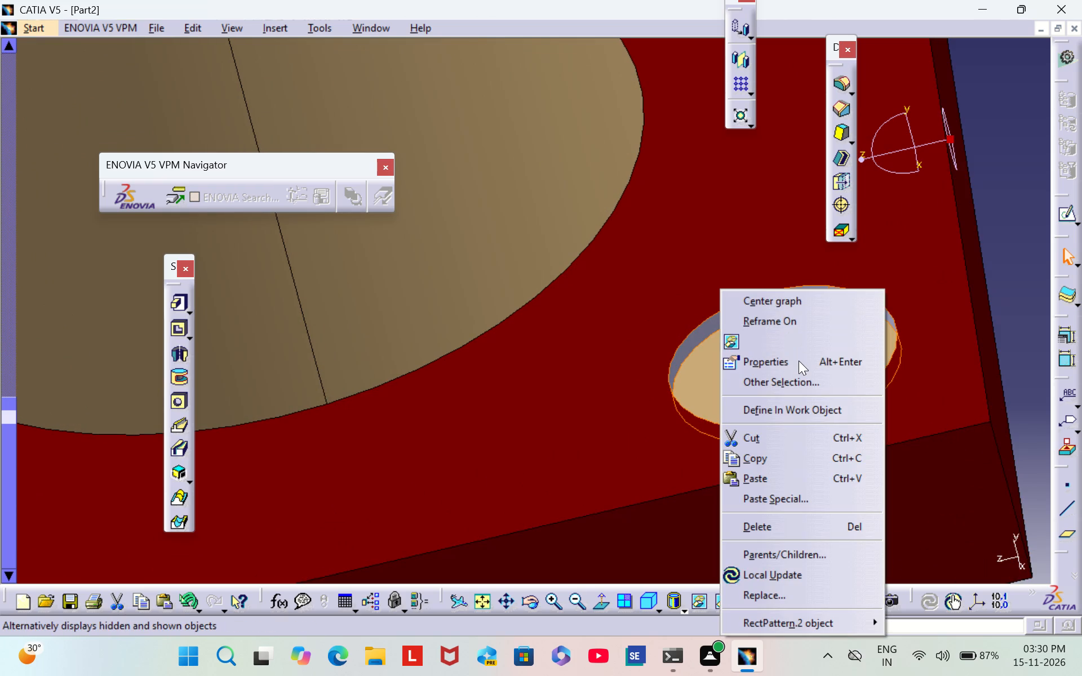
pyautogui.click(799, 361)
pyautogui.click(760, 186)
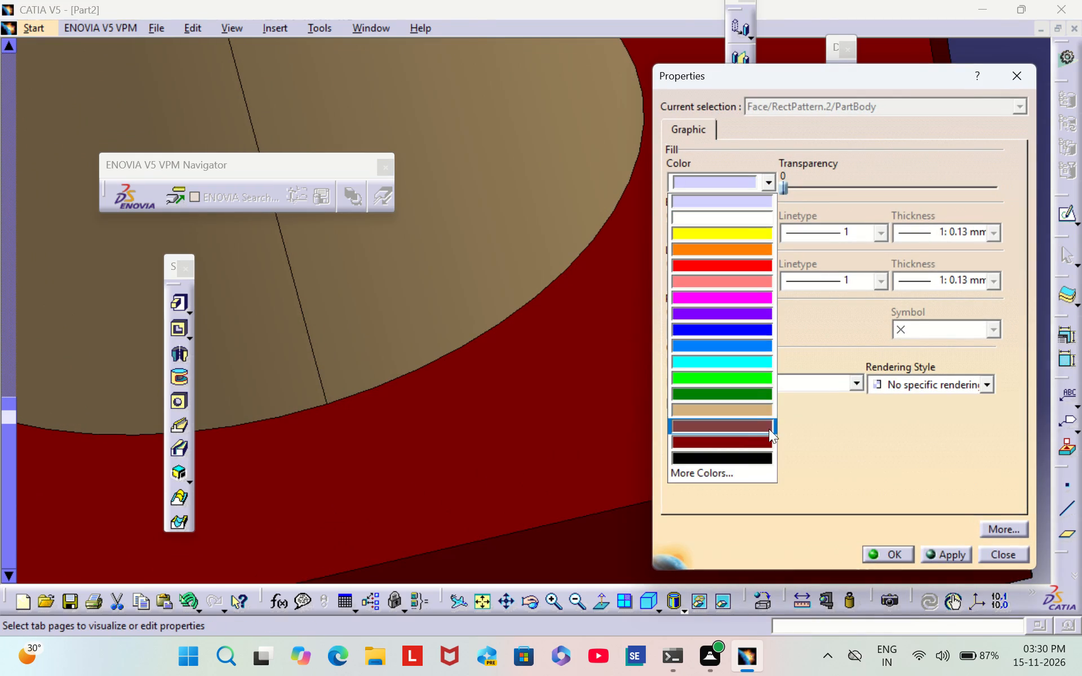
pyautogui.click(751, 399)
pyautogui.click(715, 188)
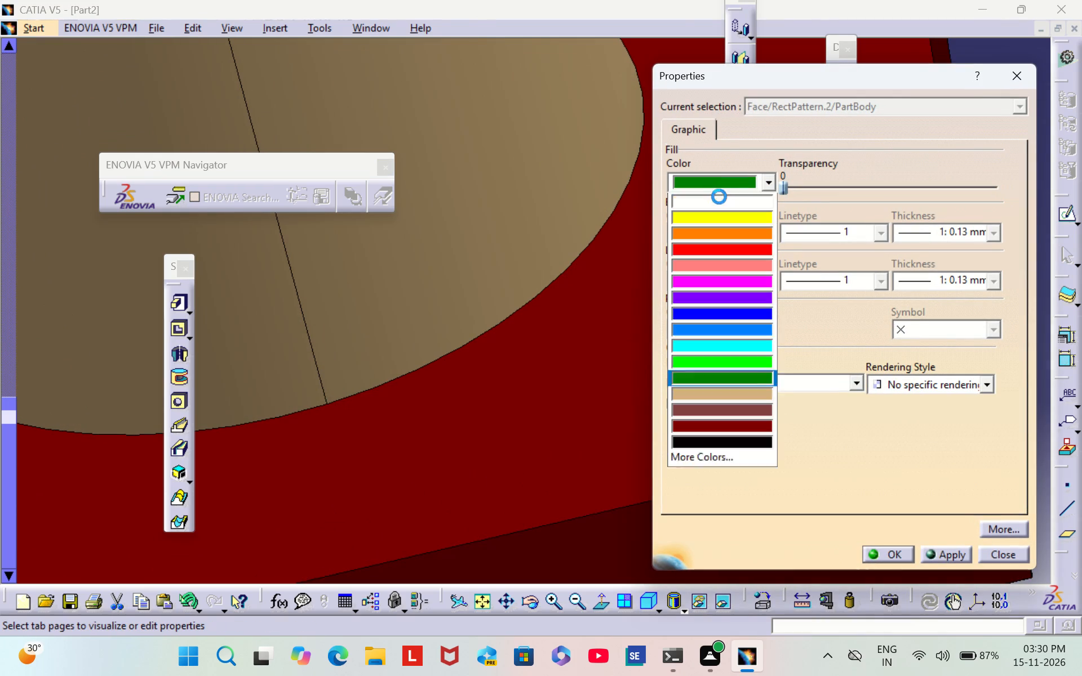
pyautogui.click(766, 403)
pyautogui.doubleClick(894, 542)
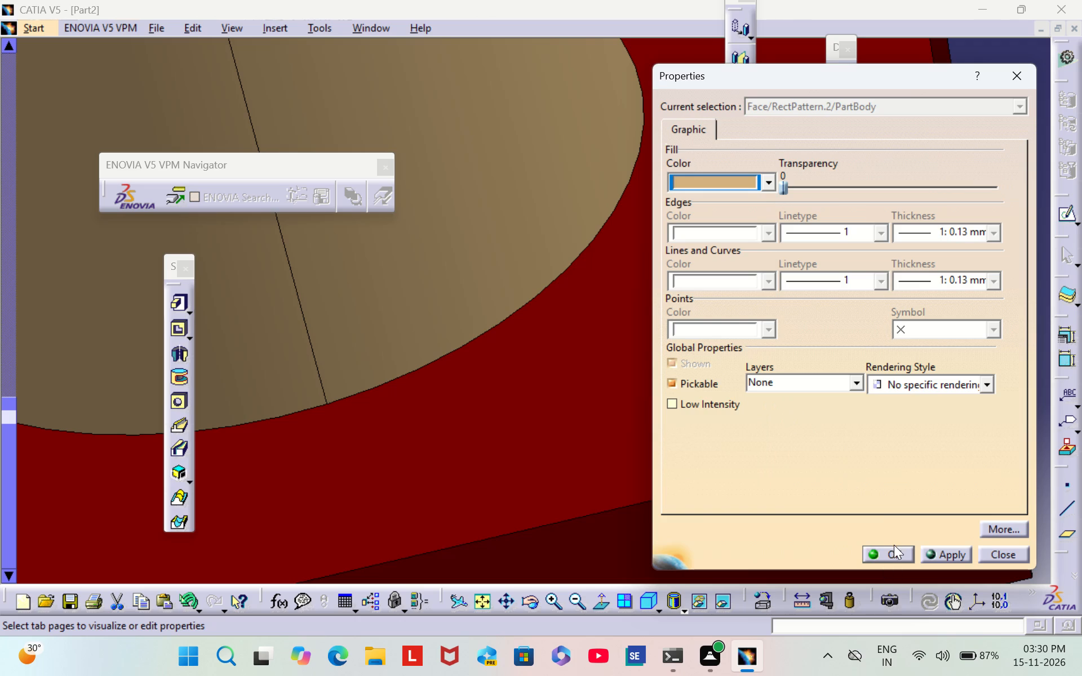
# Set the fill colour to tan on the counterbore side wall of the first flange's hole at the negative X corner farthest from the second flange.
pyautogui.moveTo(791, 195); pyautogui.dragTo(654, 642, button='middle')
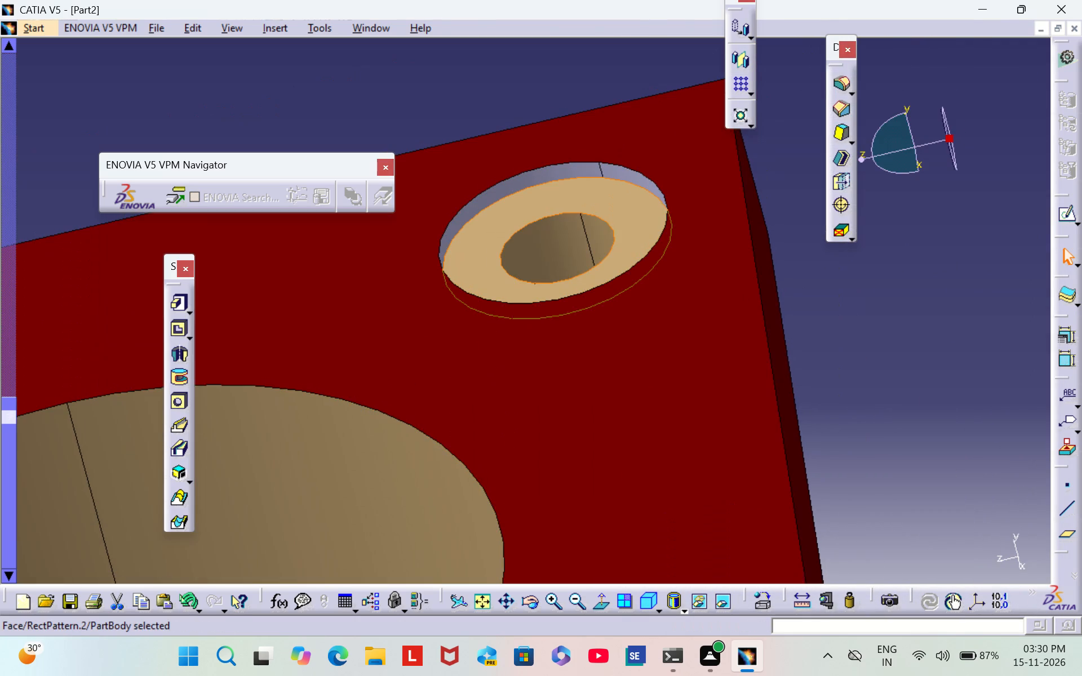
pyautogui.rightClick(499, 190)
pyautogui.click(576, 267)
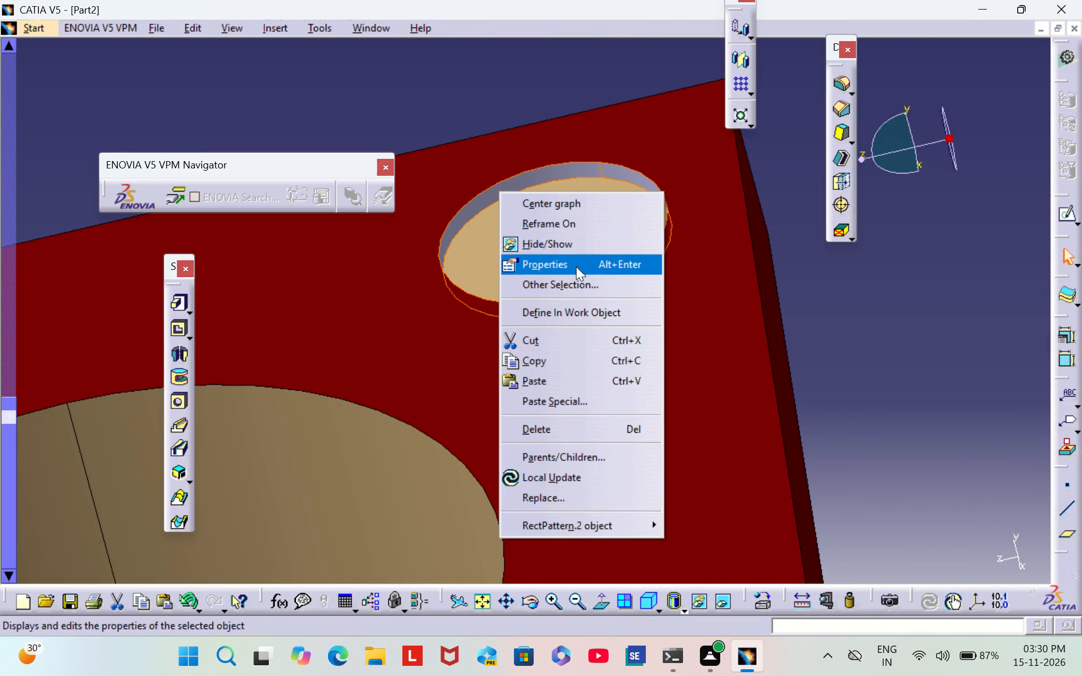
pyautogui.click(698, 185)
pyautogui.click(762, 412)
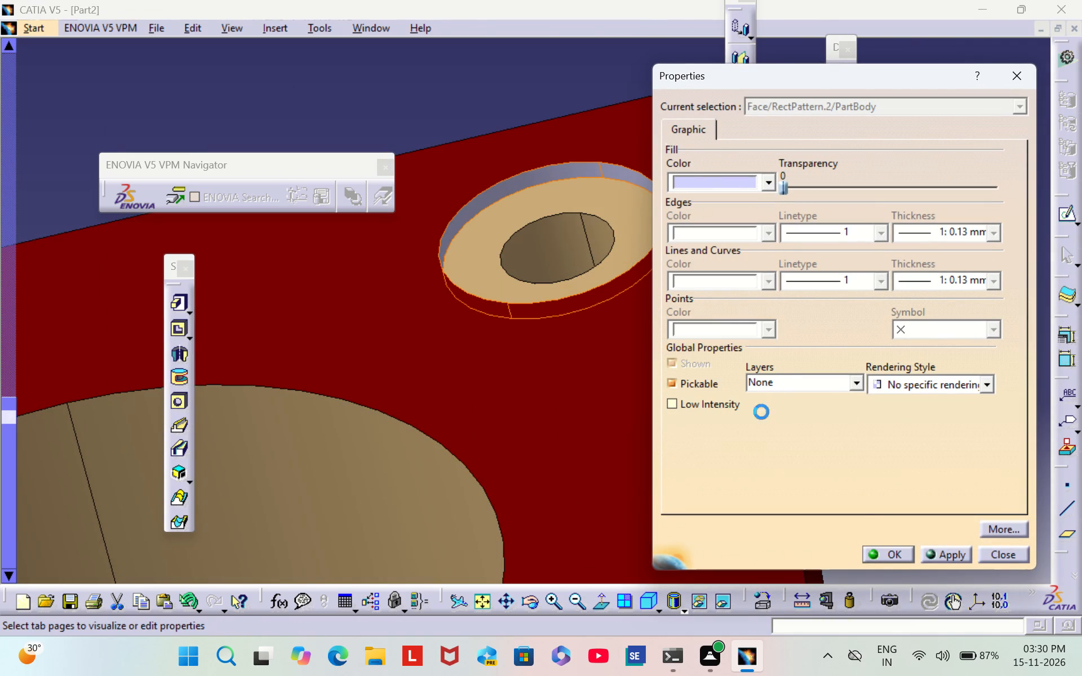
pyautogui.click(888, 555)
# Set the fill colour to tan on the counterbore side wall of the first flange's hole at the negative X corner nearest the second flange.
pyautogui.scroll(-1, 424, 391)
pyautogui.moveTo(424, 388); pyautogui.dragTo(808, 401, button='middle')
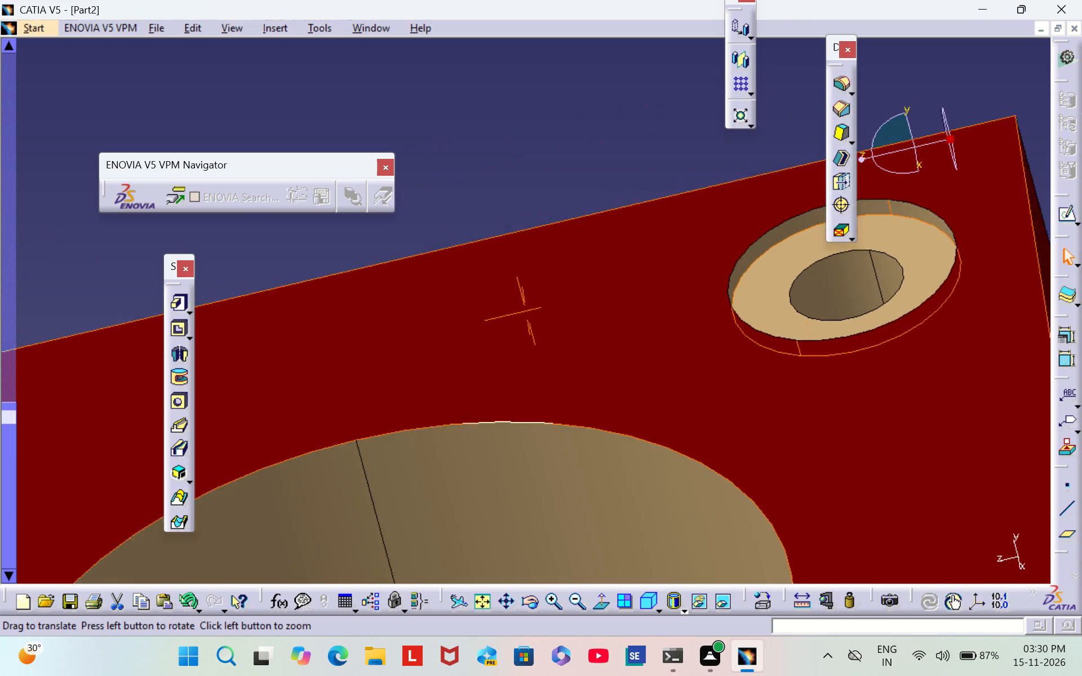
pyautogui.moveTo(808, 401); pyautogui.dragTo(917, 375, button='middle')
pyautogui.moveTo(463, 347); pyautogui.dragTo(894, 351, button='middle')
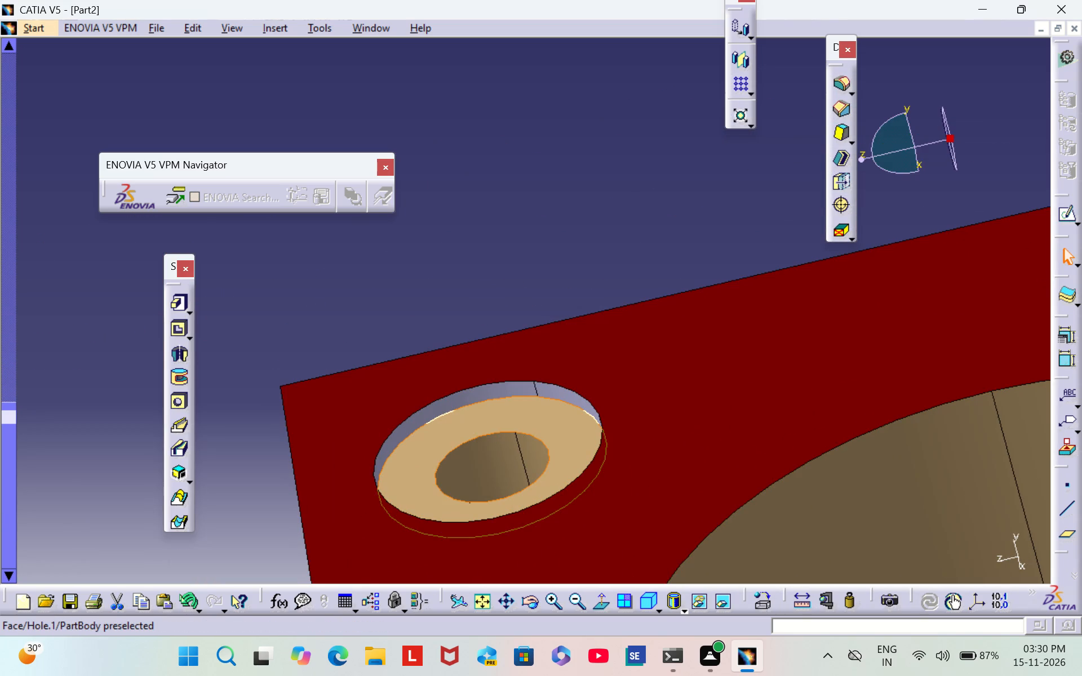
pyautogui.rightClick(474, 397)
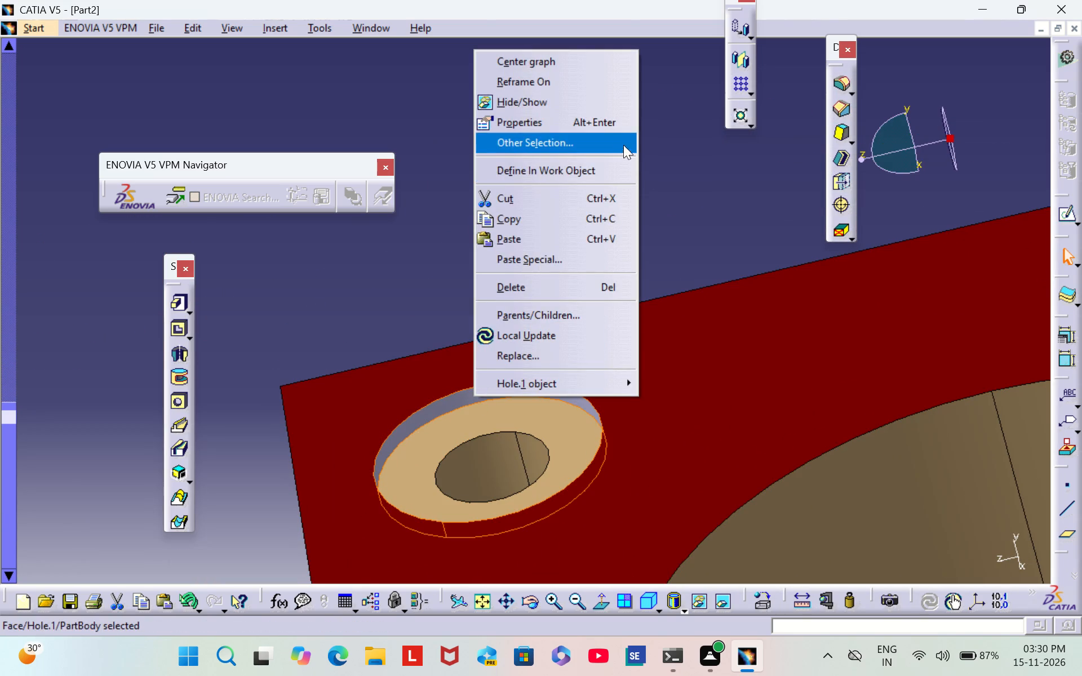
pyautogui.click(610, 126)
pyautogui.click(691, 173)
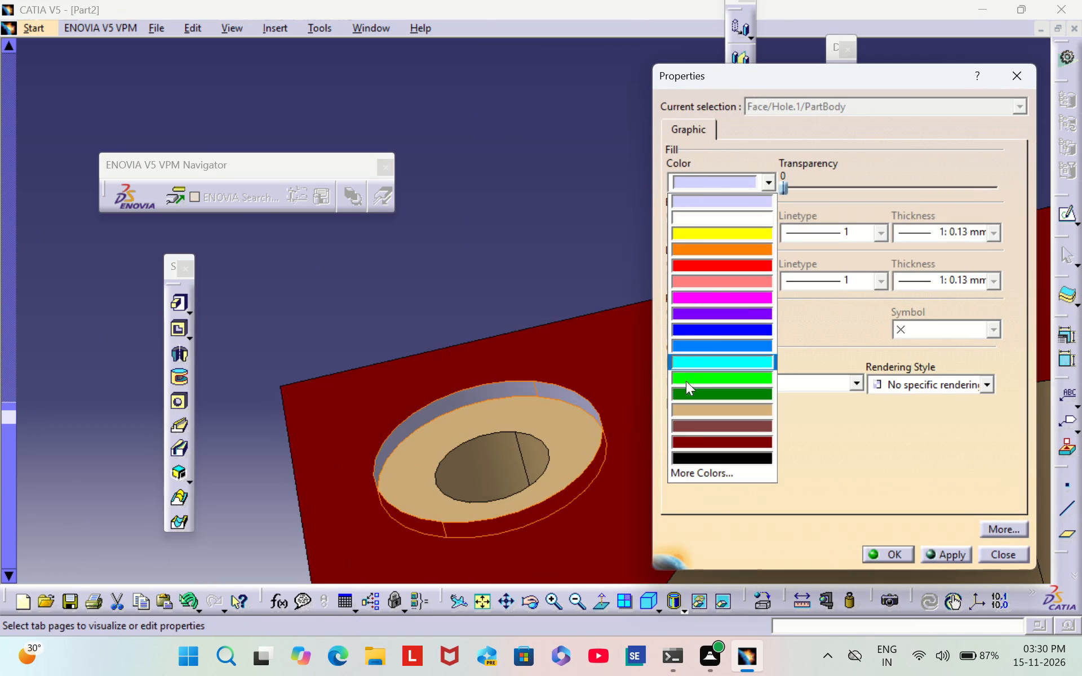
pyautogui.click(704, 407)
pyautogui.click(885, 553)
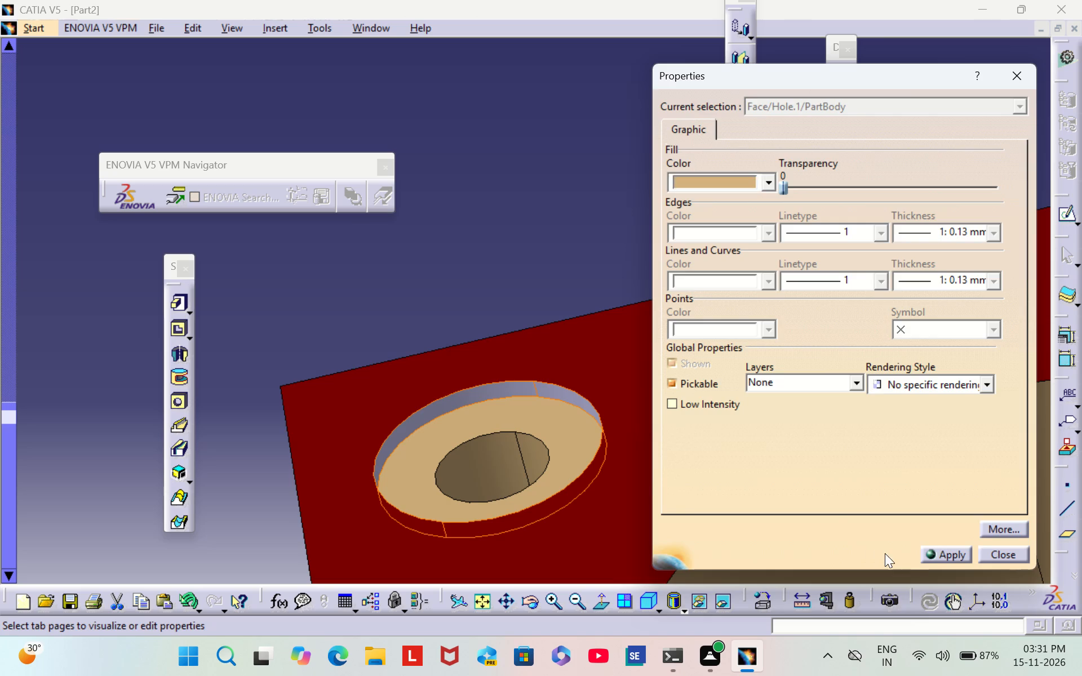
# Set the fill colour to tan for RectPattern.1, the first flange's counterbored hole at the positive X corner nearest the second flange.
pyautogui.moveTo(707, 491); pyautogui.dragTo(649, 96, button='middle')
pyautogui.moveTo(459, 448); pyautogui.dragTo(597, 117, button='middle')
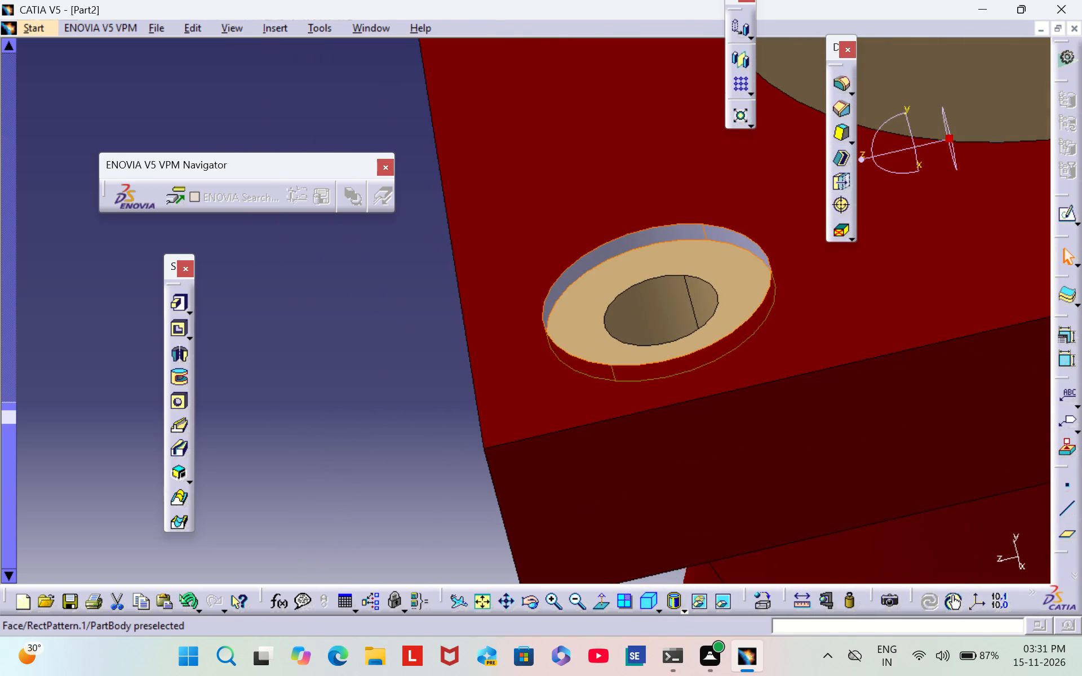
pyautogui.rightClick(592, 263)
pyautogui.click(540, 255)
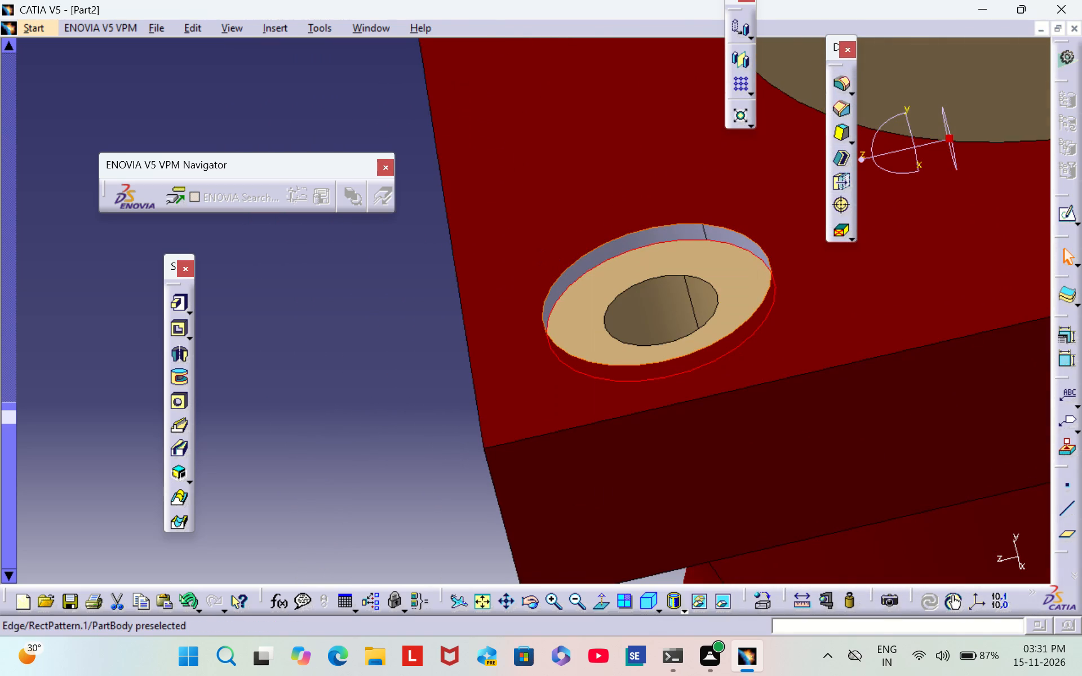
pyautogui.rightClick(591, 255)
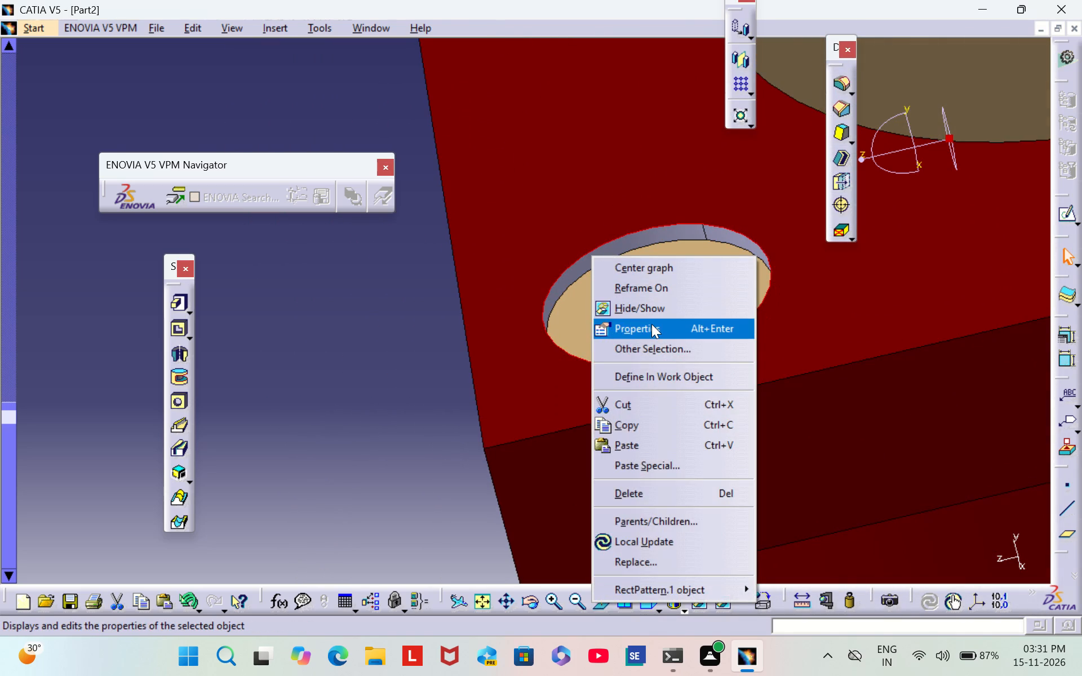
pyautogui.click(651, 324)
pyautogui.click(716, 175)
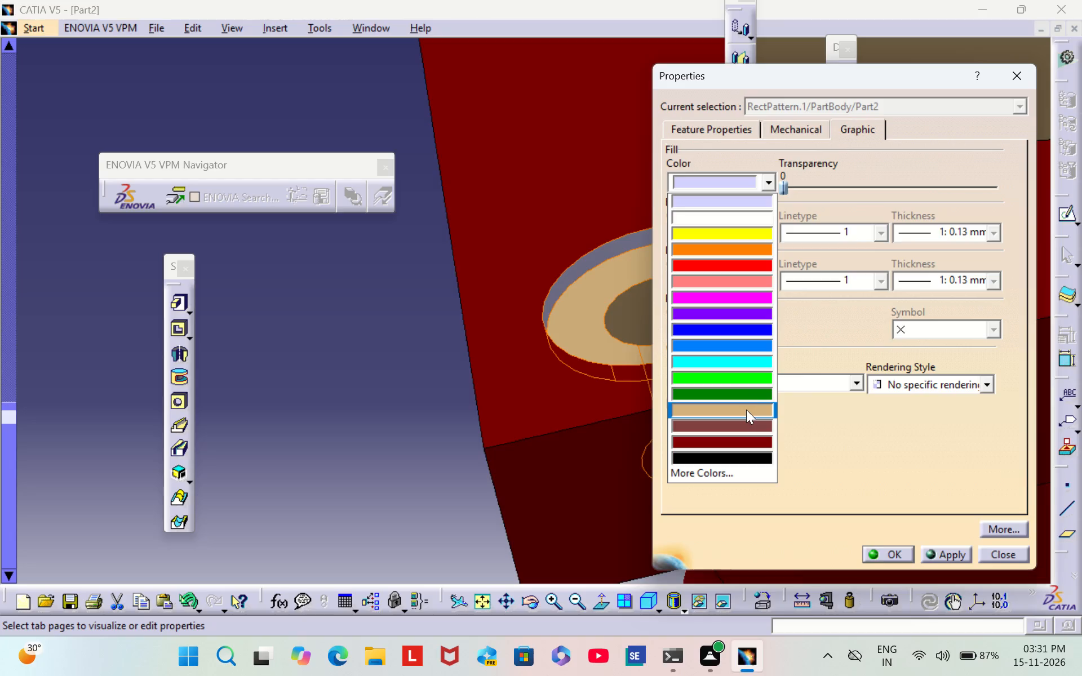
pyautogui.click(746, 410)
pyautogui.click(893, 549)
pyautogui.click(436, 399)
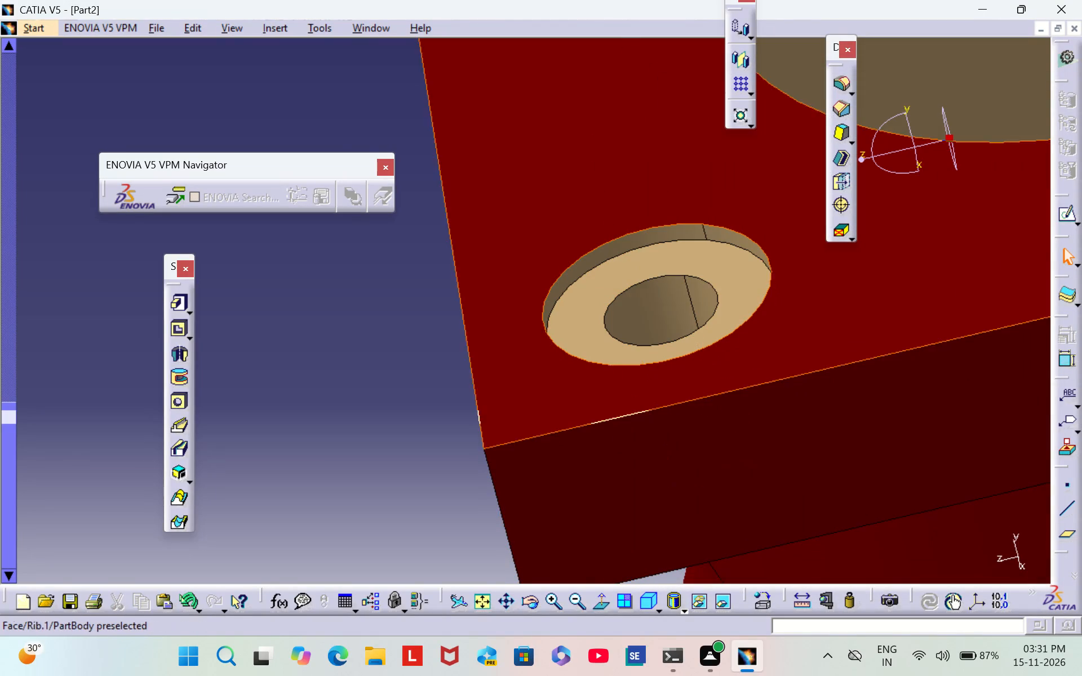
# Set the fill colour of the whole Hole.1 feature to tan, selecting it in the specification tree.
pyautogui.moveTo(697, 473); pyautogui.dragTo(657, 186, button='middle')
pyautogui.moveTo(693, 450); pyautogui.dragTo(657, 186, button='right')
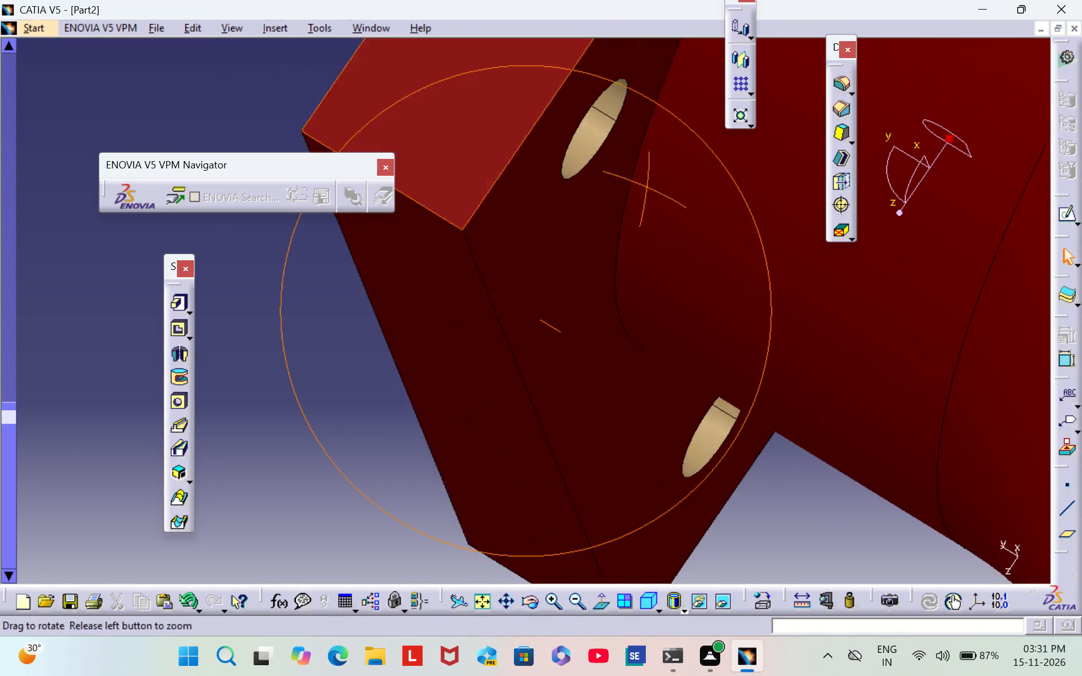
pyautogui.moveTo(657, 186); pyautogui.dragTo(662, 186, button='right')
pyautogui.moveTo(657, 186); pyautogui.dragTo(662, 186, button='middle')
pyautogui.moveTo(690, 65); pyautogui.dragTo(349, 567, button='middle')
pyautogui.scroll(-1, 689, 65)
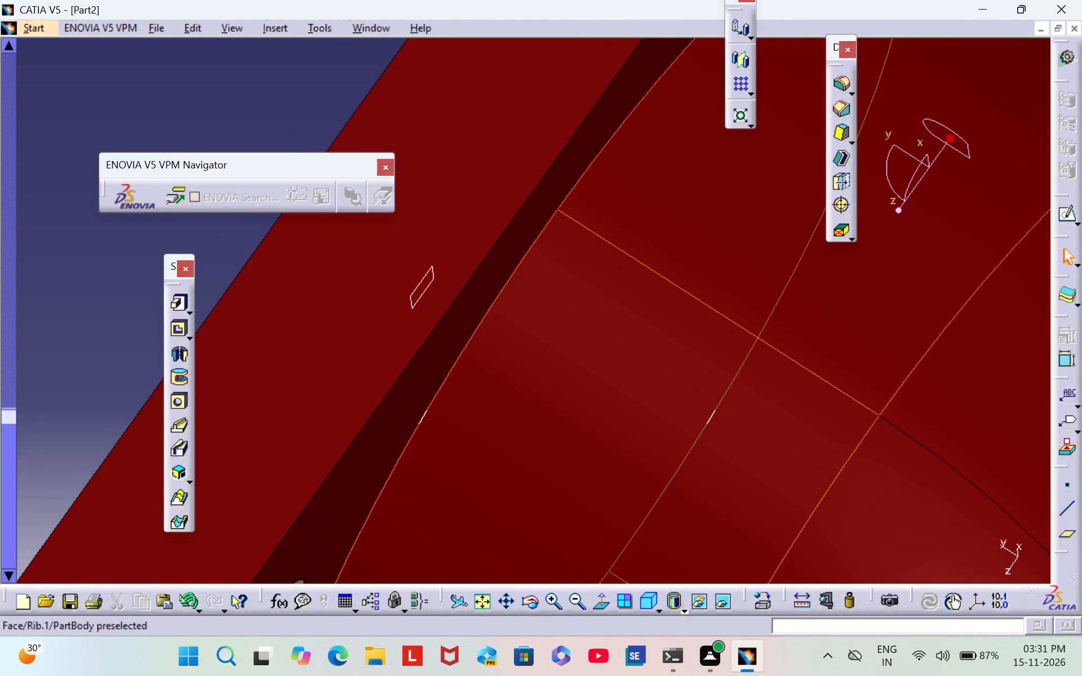
pyautogui.moveTo(589, 274); pyautogui.dragTo(330, 667, button='middle')
pyautogui.moveTo(705, 473); pyautogui.dragTo(175, 77, button='middle')
pyautogui.scroll(1, 175, 81)
pyautogui.moveTo(657, 411); pyautogui.dragTo(521, 221, button='middle')
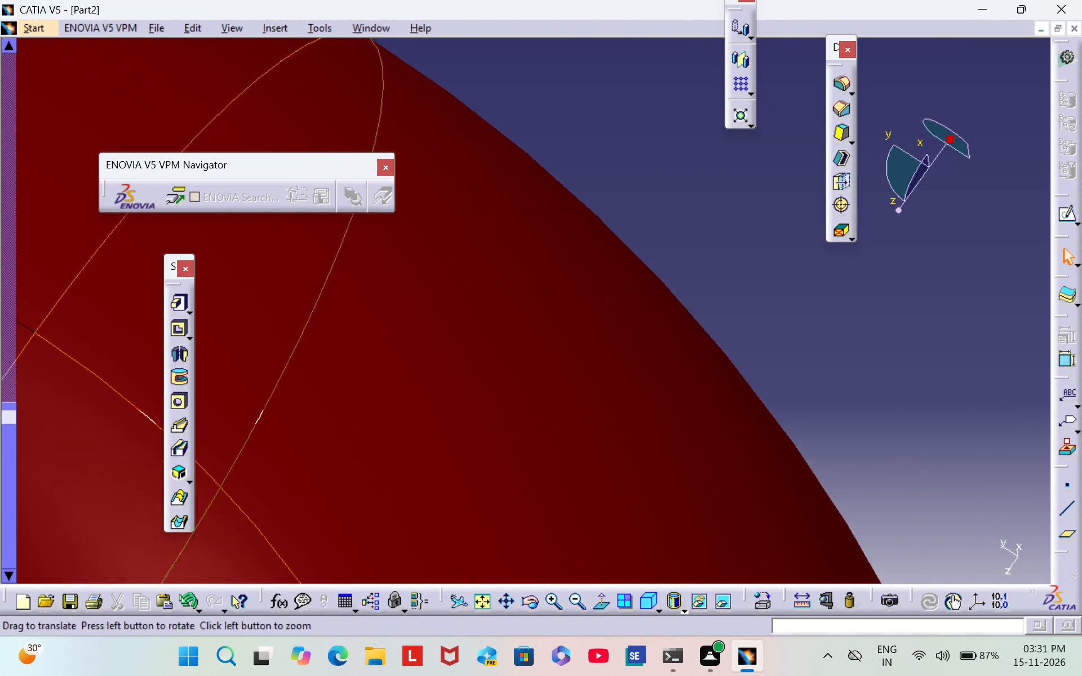
pyautogui.moveTo(521, 221); pyautogui.dragTo(425, 79, button='middle')
pyautogui.moveTo(392, 524); pyautogui.dragTo(589, 172, button='middle')
pyautogui.moveTo(557, 542); pyautogui.dragTo(553, 159, button='middle')
pyautogui.scroll(1, 555, 237)
pyautogui.moveTo(578, 478); pyautogui.dragTo(598, 153, button='middle')
pyautogui.scroll(1, 597, 159)
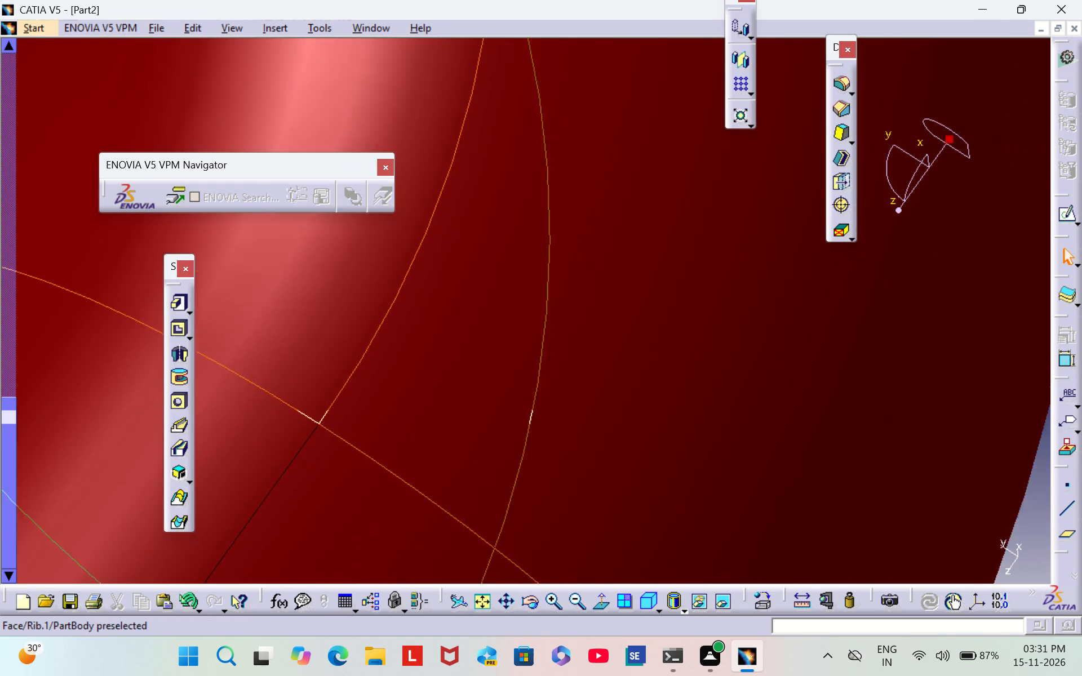
pyautogui.moveTo(598, 153); pyautogui.dragTo(598, 153, button='middle')
pyautogui.moveTo(438, 529); pyautogui.dragTo(622, 168, button='middle')
pyautogui.moveTo(452, 504); pyautogui.dragTo(607, 203, button='middle')
pyautogui.scroll(1, 593, 226)
pyautogui.moveTo(556, 467); pyautogui.dragTo(562, 443, button='middle')
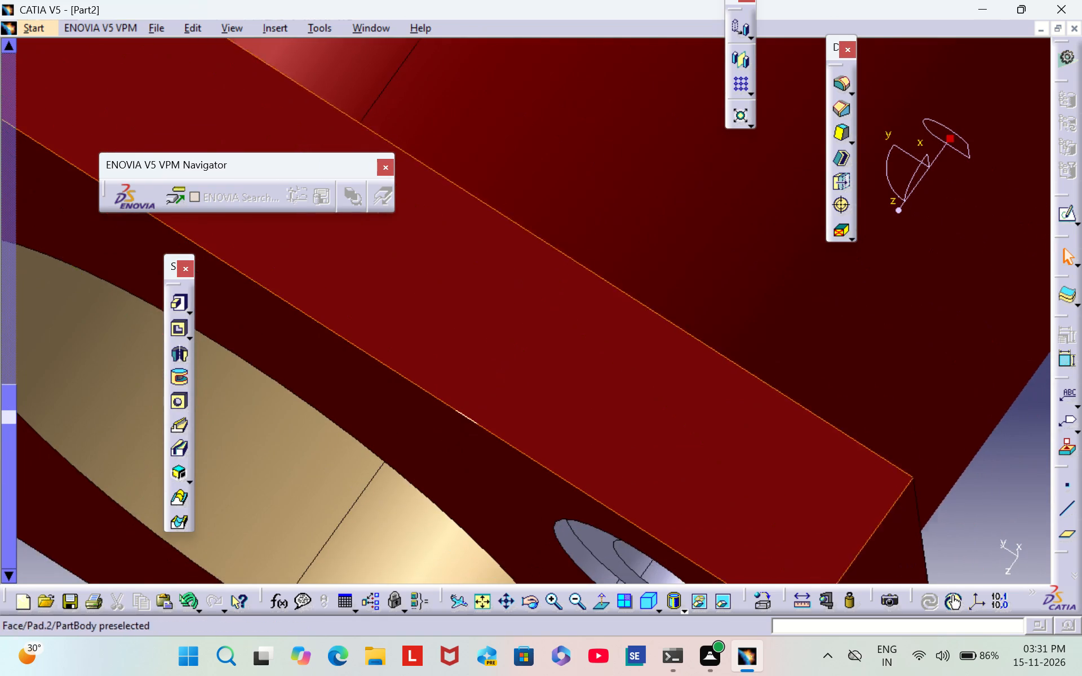
pyautogui.moveTo(562, 443); pyautogui.dragTo(611, 244, button='middle')
pyautogui.scroll(8, 87, 385)
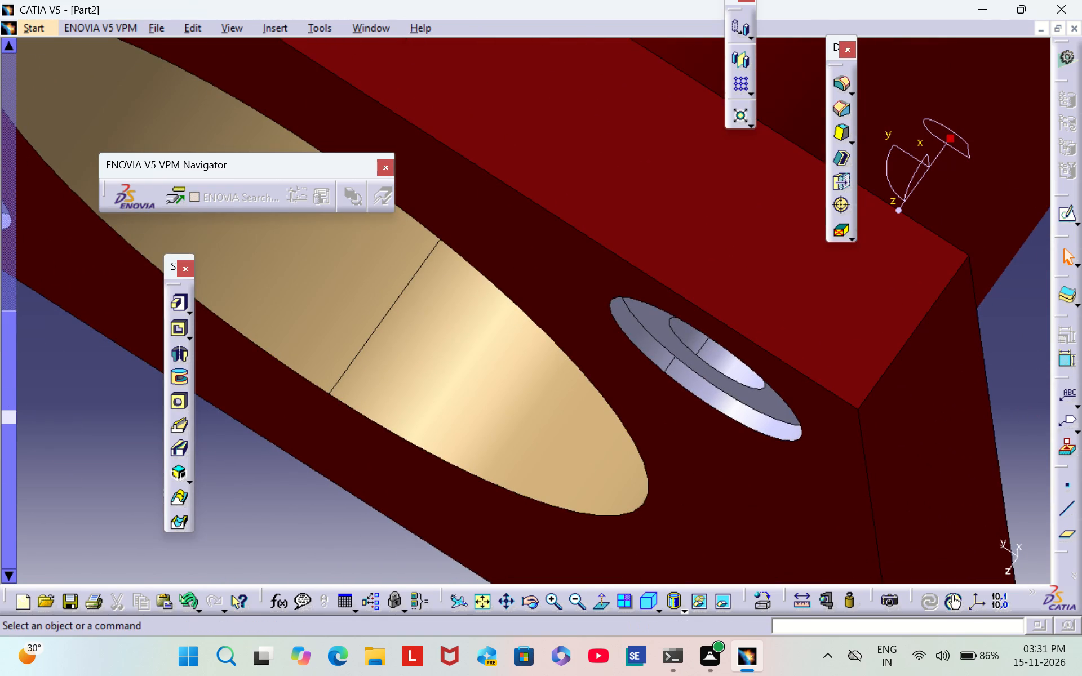
pyautogui.scroll(9, 87, 384)
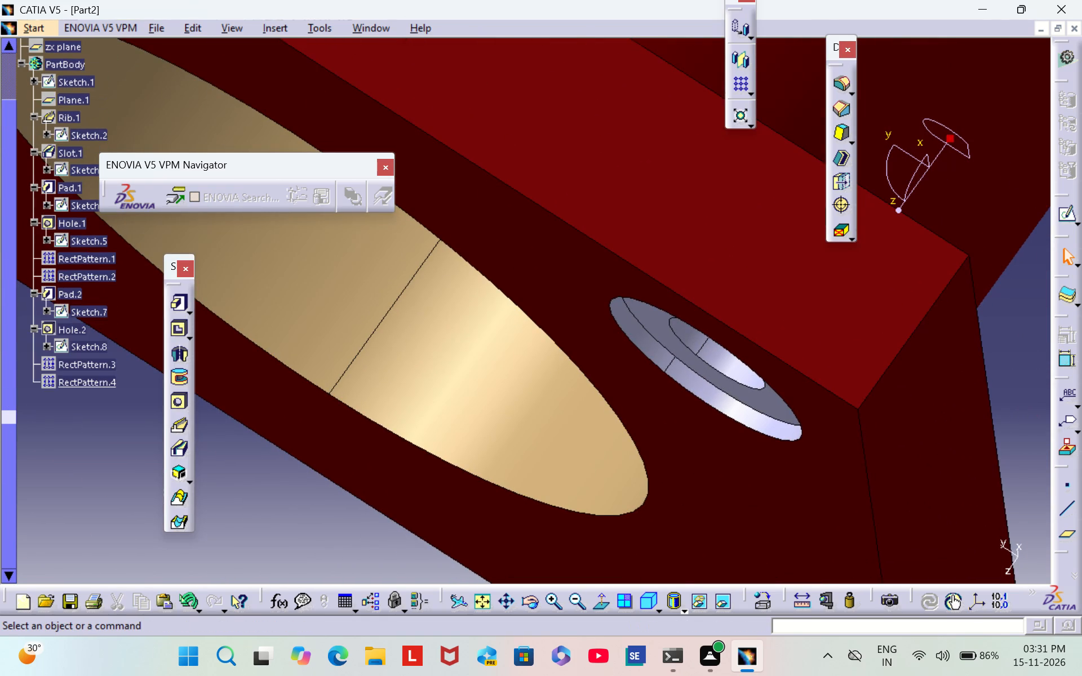
pyautogui.rightClick(71, 224)
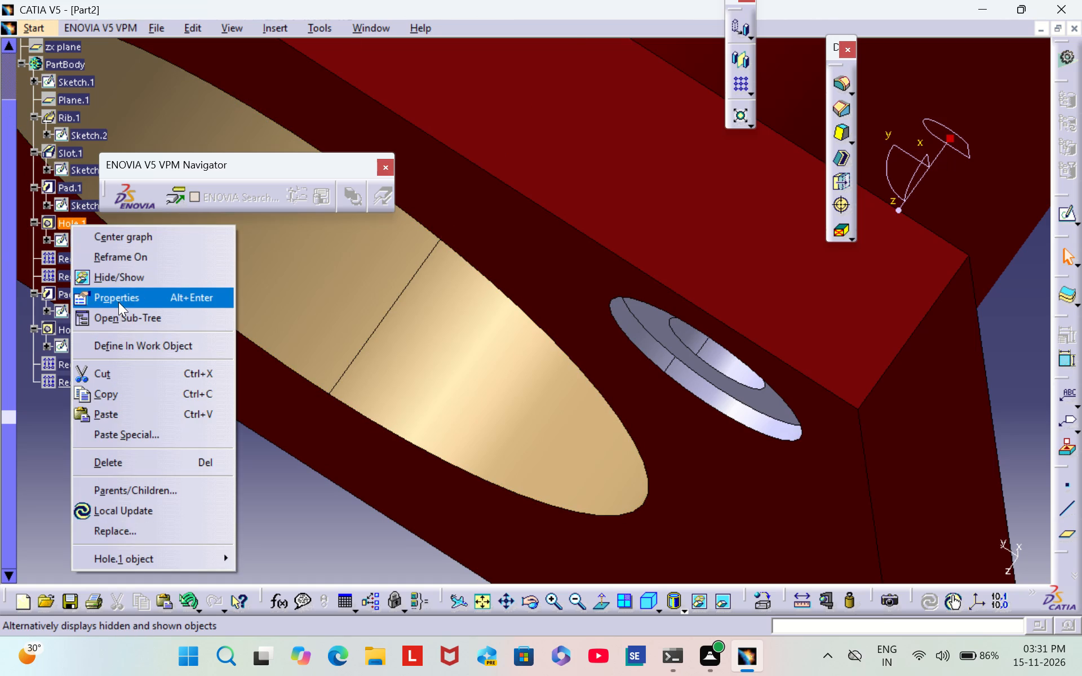
pyautogui.click(119, 298)
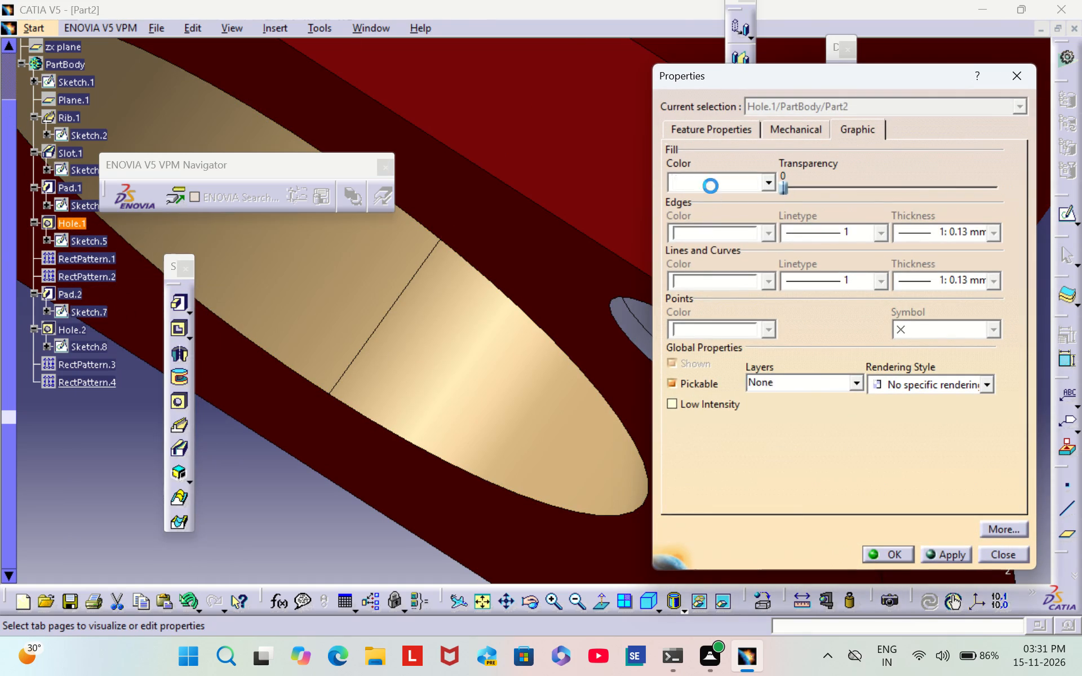
pyautogui.click(711, 186)
pyautogui.click(746, 416)
pyautogui.click(880, 545)
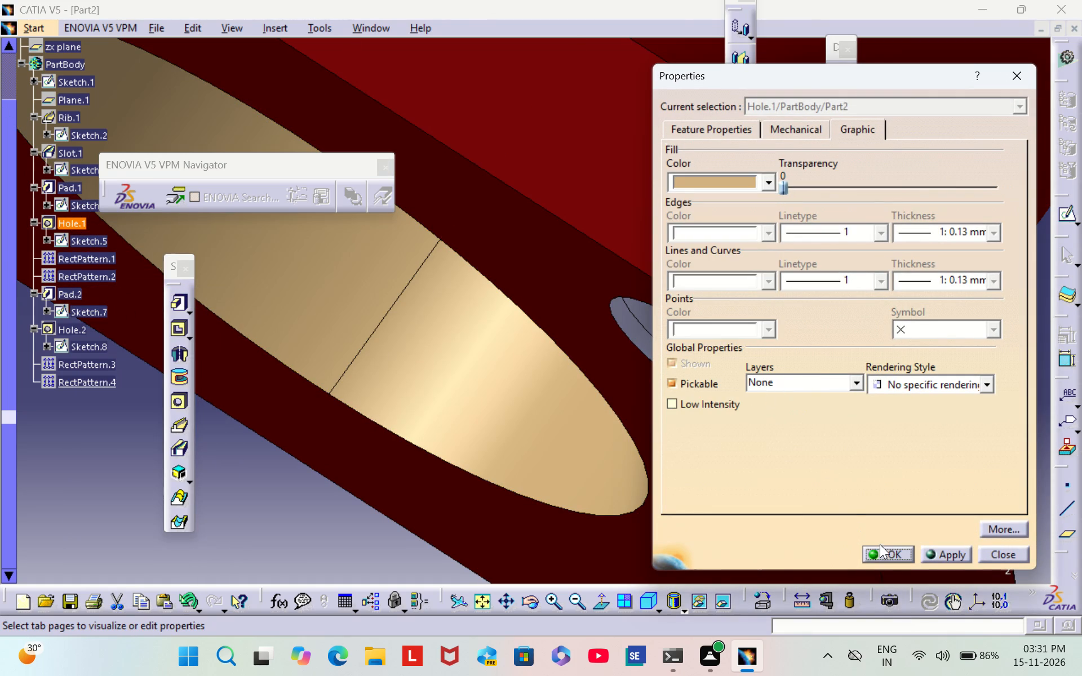
pyautogui.click(887, 551)
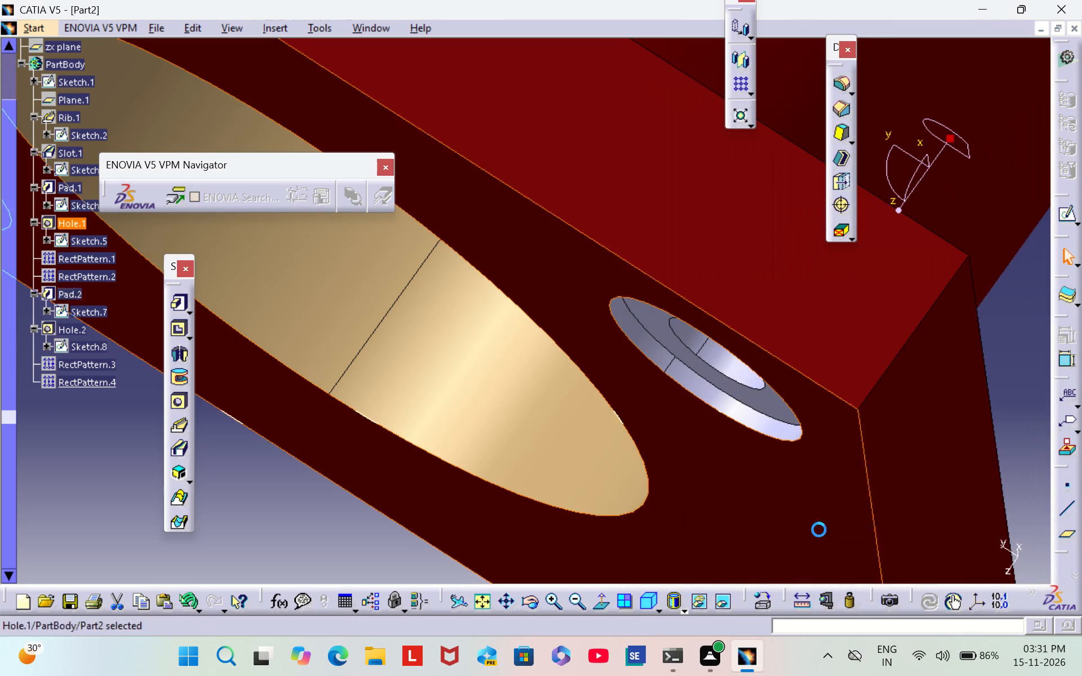
pyautogui.click(303, 551)
# Set the fill colour to tan on the counterbore floor of the second flange's RectPattern.4 hole next to the RectPattern.3 hole.
pyautogui.moveTo(418, 358); pyautogui.dragTo(742, 518, button='middle')
pyautogui.moveTo(695, 486); pyautogui.dragTo(477, 146, button='middle')
pyautogui.moveTo(639, 384); pyautogui.dragTo(508, 299, button='middle')
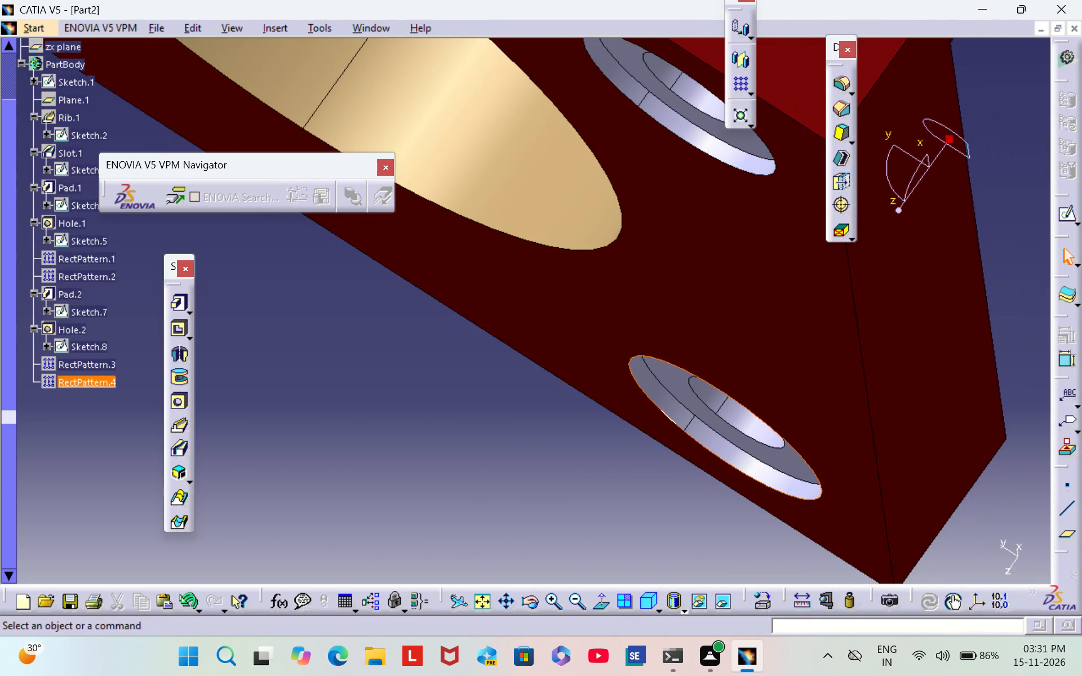
pyautogui.rightClick(719, 430)
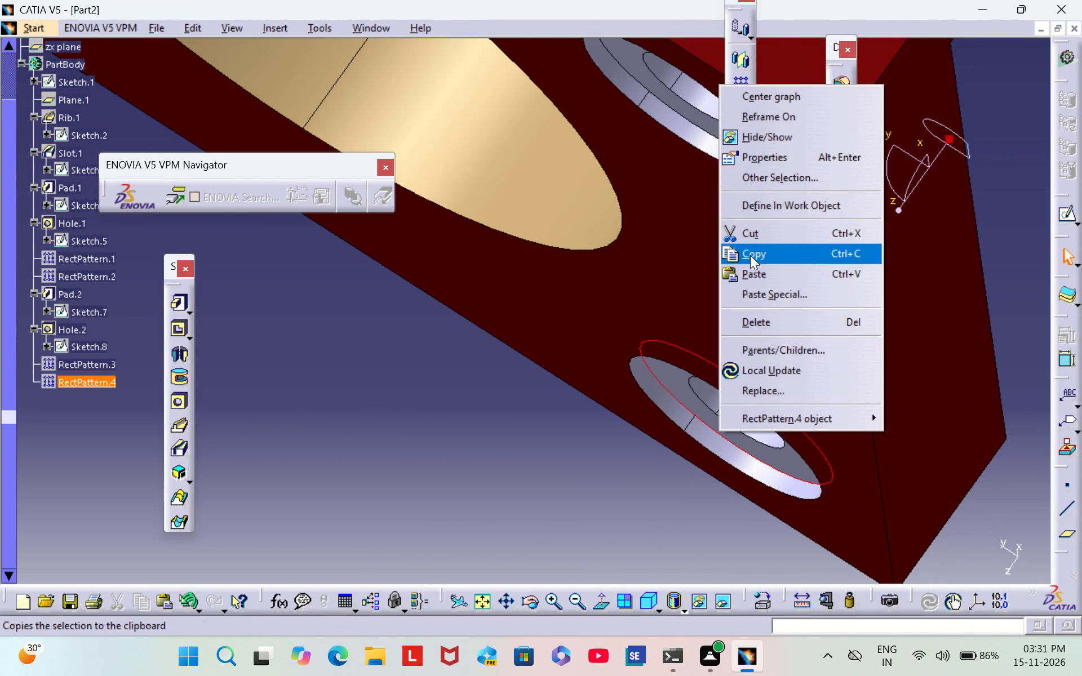
pyautogui.click(603, 478)
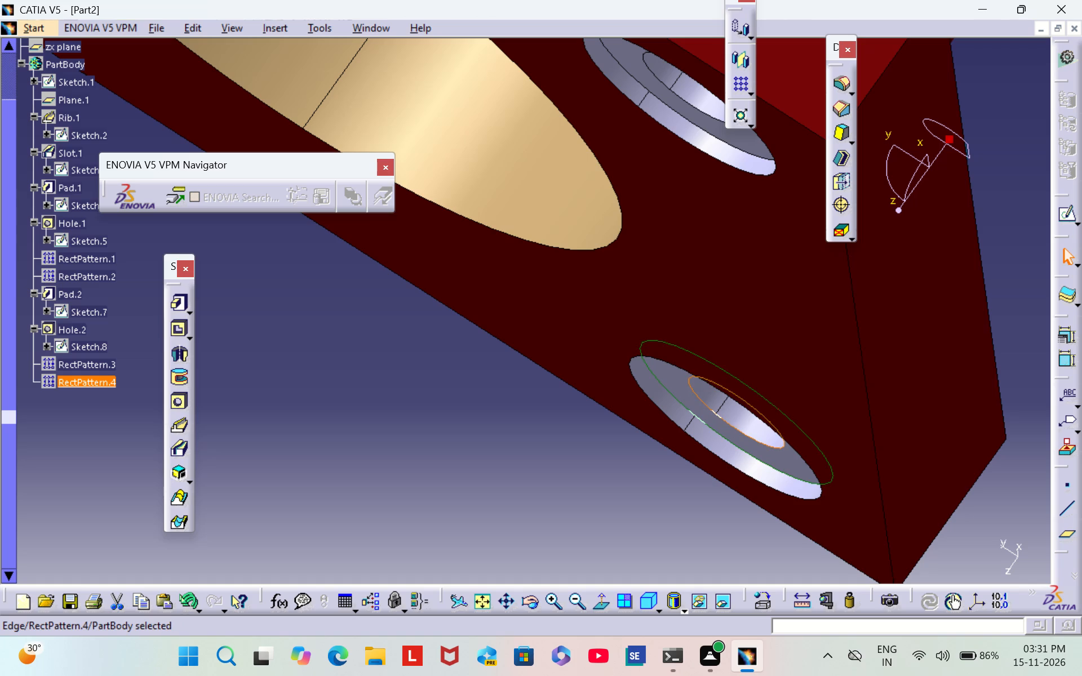
pyautogui.rightClick(711, 419)
pyautogui.click(754, 148)
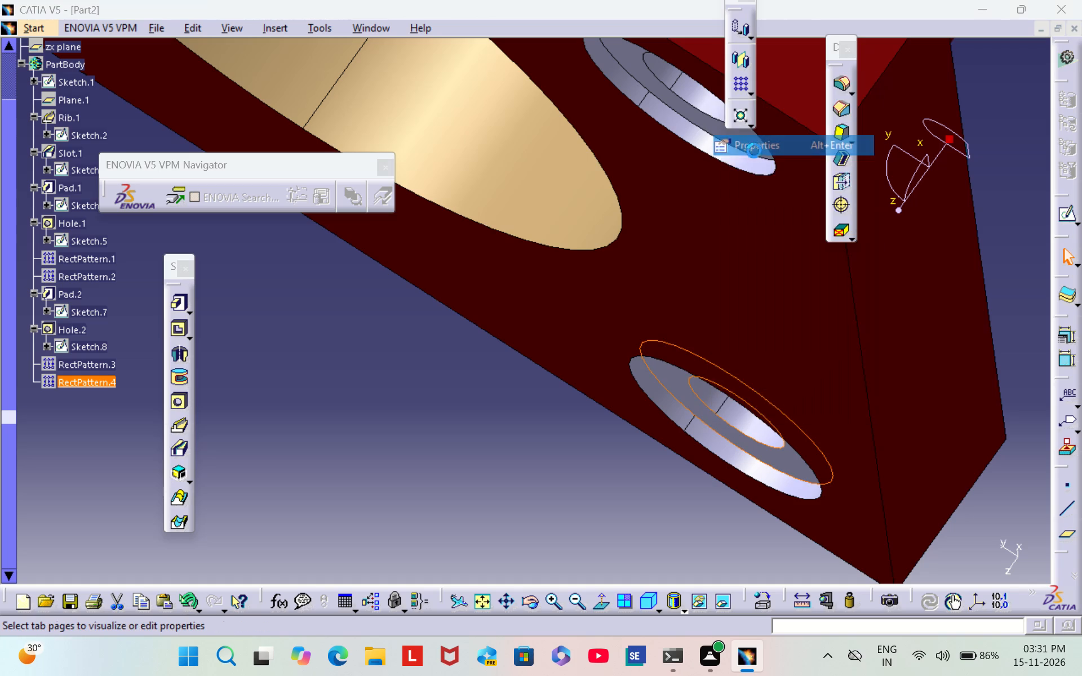
pyautogui.click(757, 180)
pyautogui.click(729, 407)
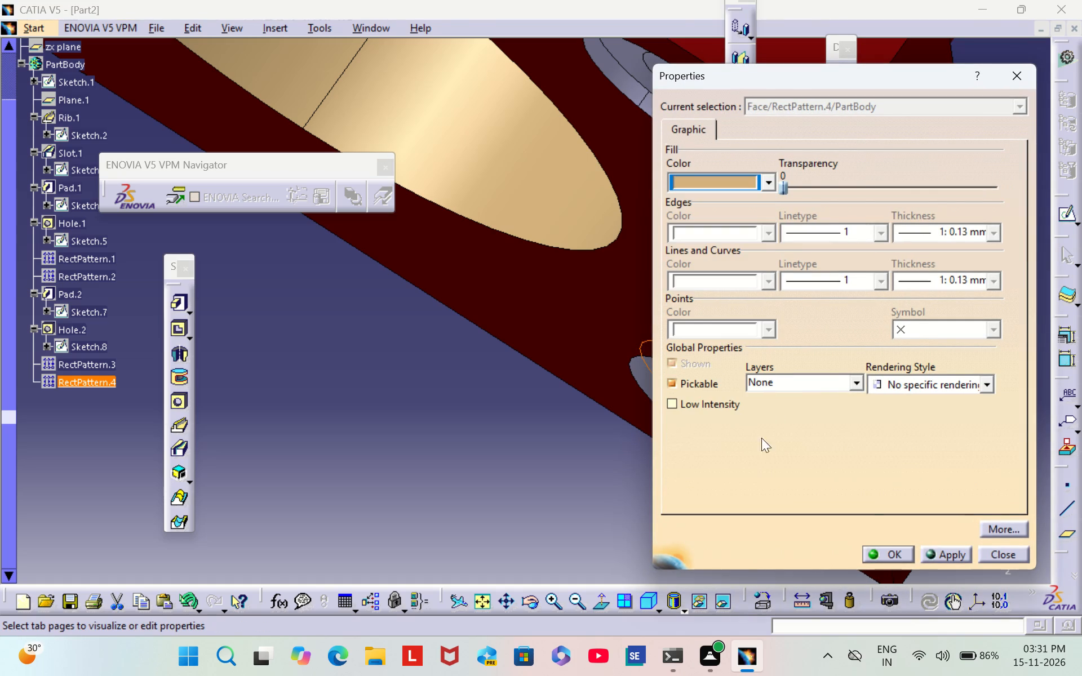
pyautogui.click(887, 554)
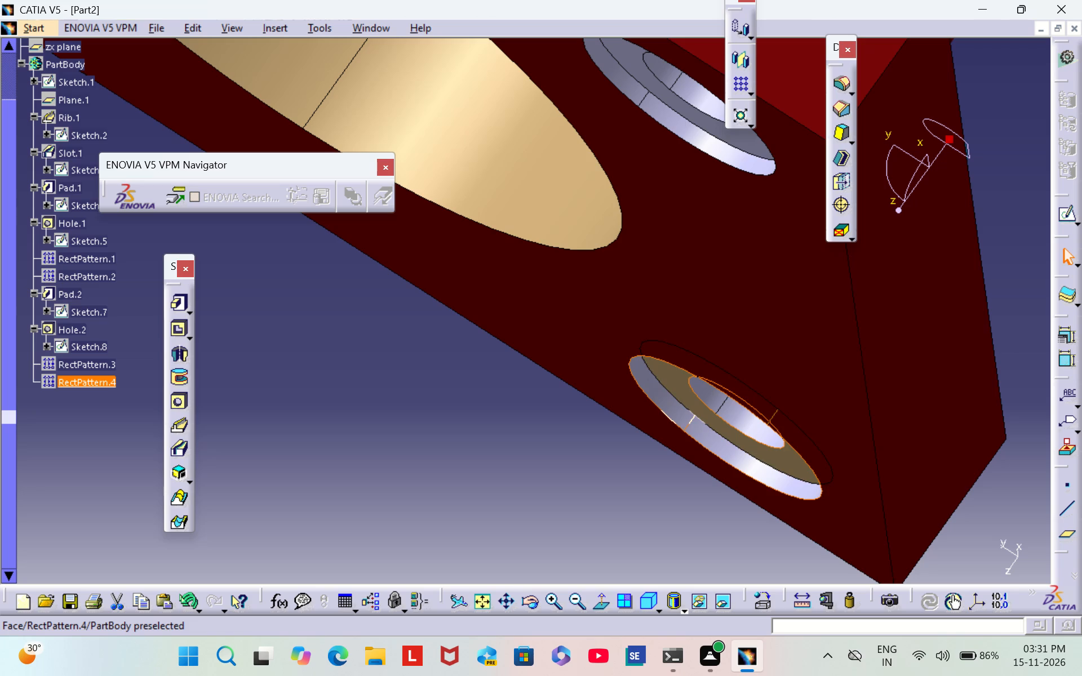
# Set the fill colour of the whole RectPattern.4 feature on the second flange to tan.
pyautogui.rightClick(693, 432)
pyautogui.click(766, 163)
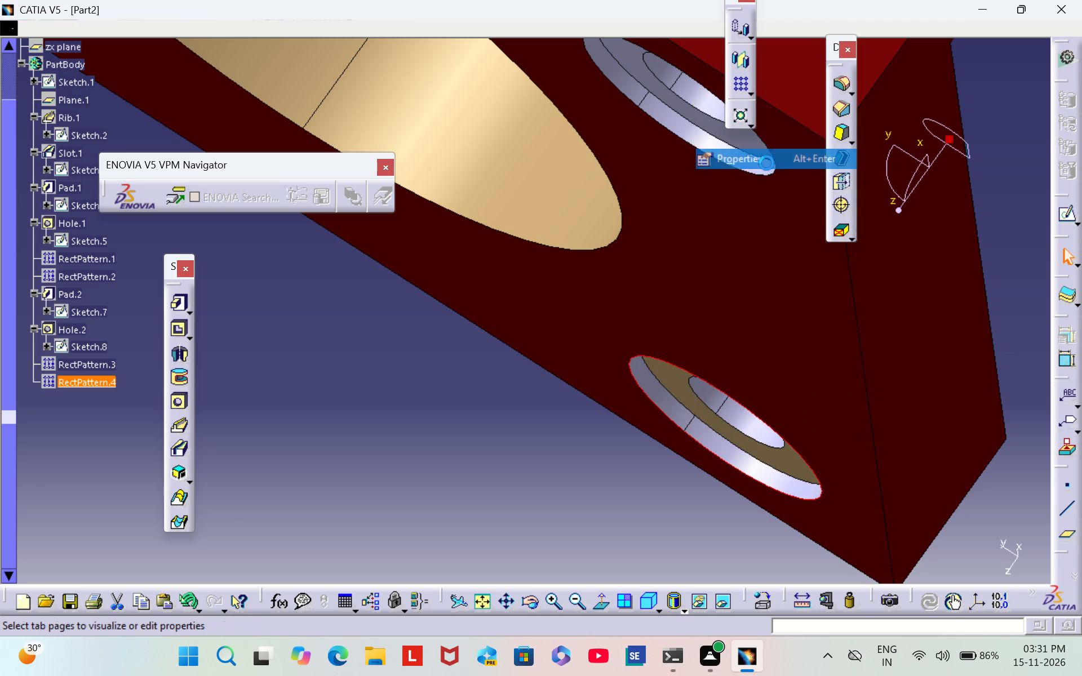
pyautogui.click(734, 181)
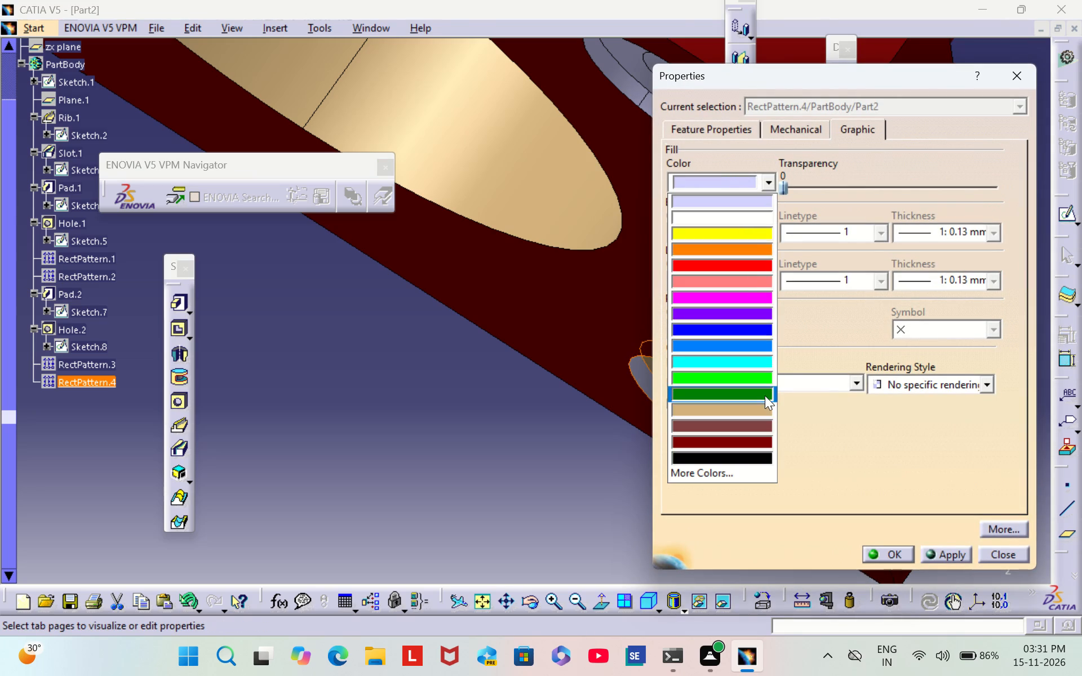
pyautogui.click(760, 411)
pyautogui.click(890, 551)
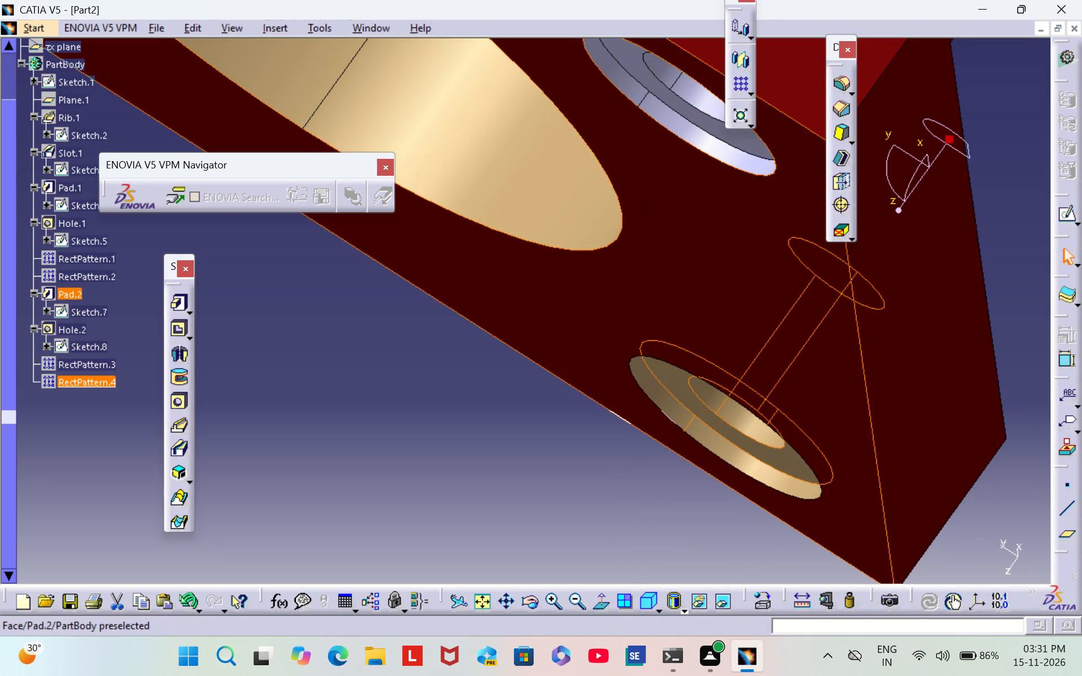
pyautogui.click(503, 528)
# Set the fill colour to tan on the counterbore floor of the second flange's RectPattern.3 hole.
pyautogui.moveTo(630, 276); pyautogui.dragTo(683, 520, button='middle')
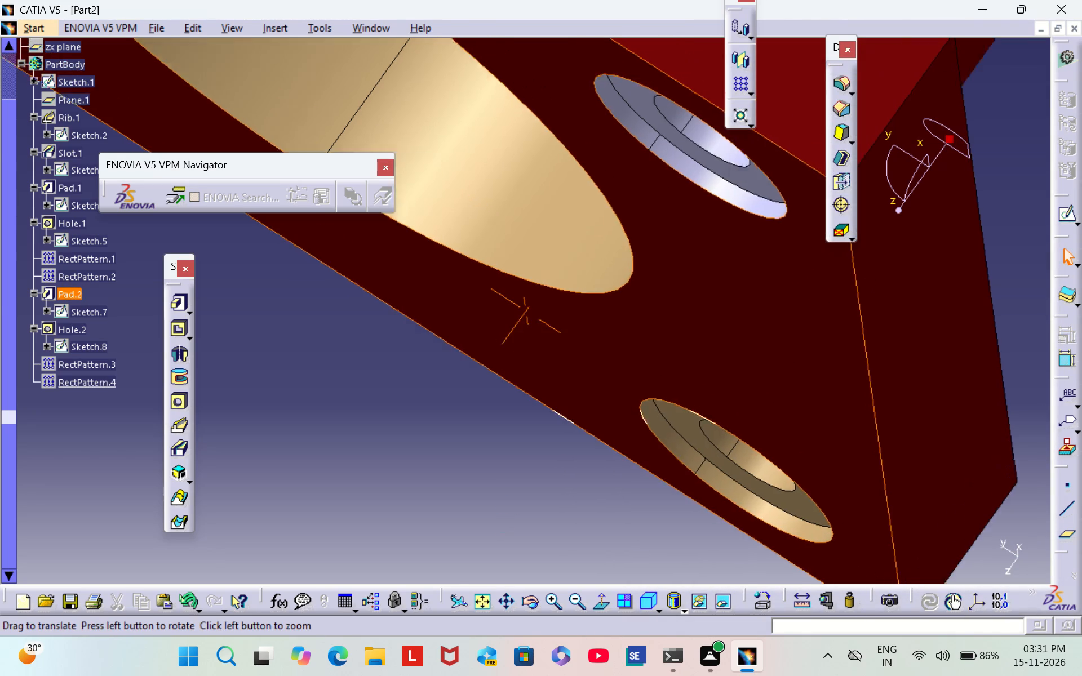
pyautogui.moveTo(683, 520); pyautogui.dragTo(706, 640, button='middle')
pyautogui.moveTo(661, 471); pyautogui.dragTo(572, 384, button='middle')
pyautogui.rightClick(662, 383)
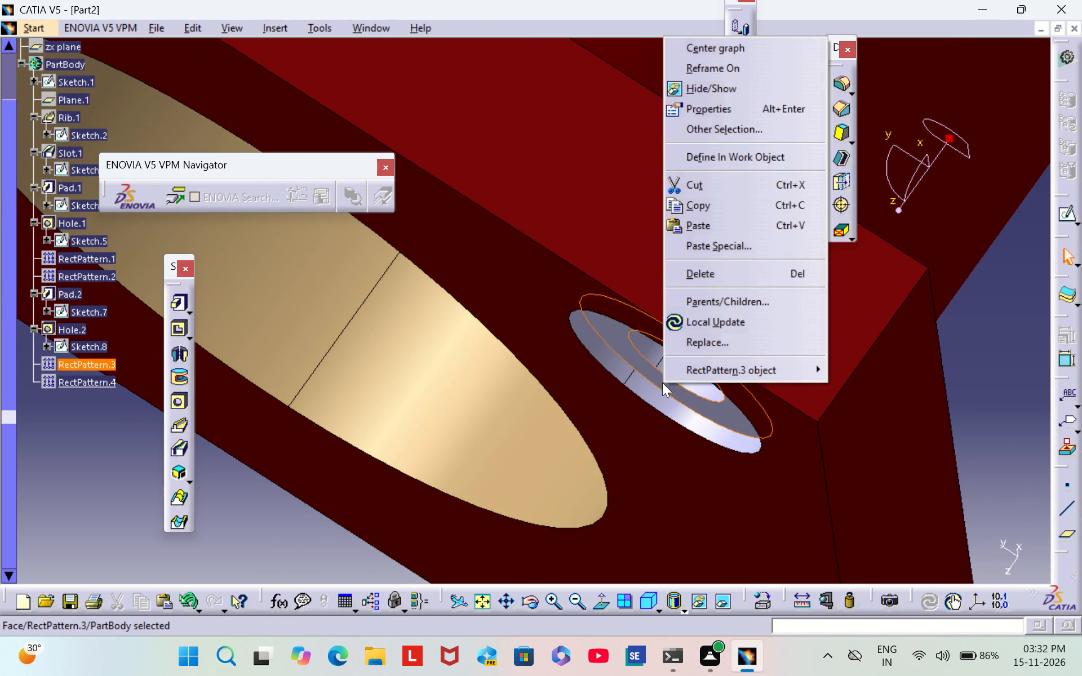
pyautogui.click(761, 101)
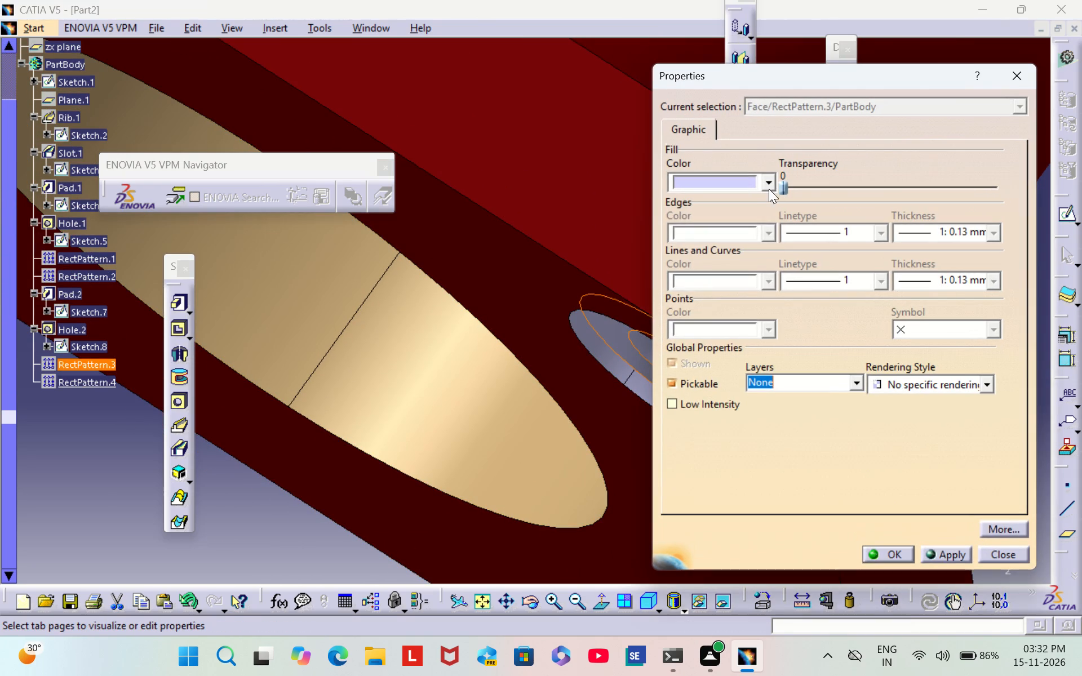
pyautogui.click(751, 184)
pyautogui.click(784, 422)
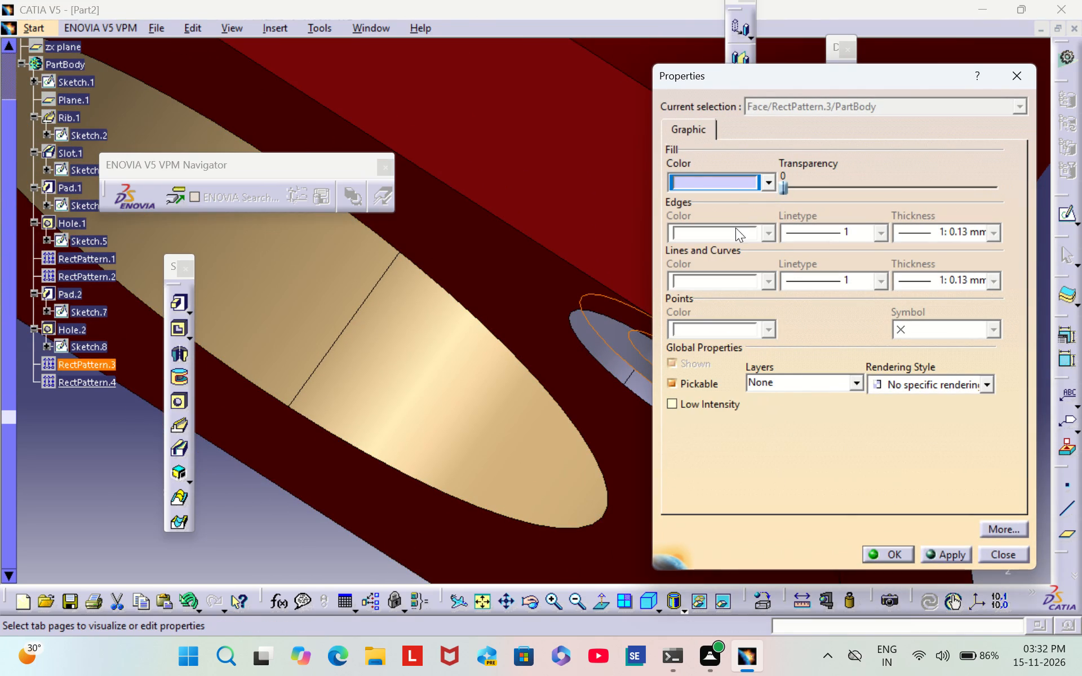
pyautogui.click(719, 182)
pyautogui.click(726, 403)
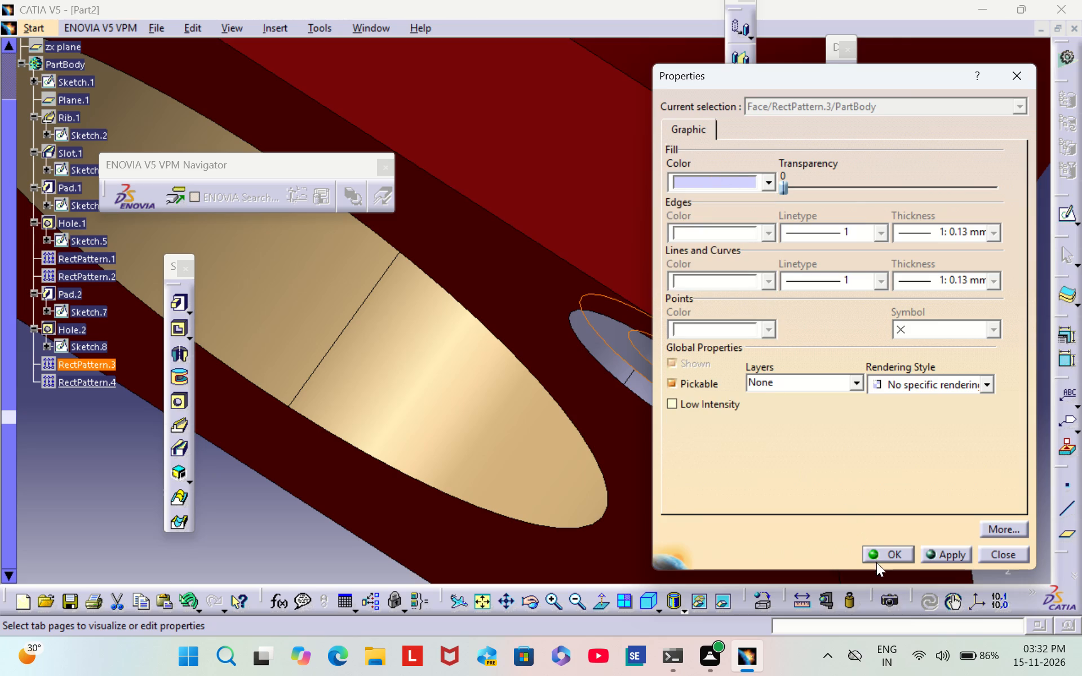
pyautogui.click(884, 545)
pyautogui.click(903, 548)
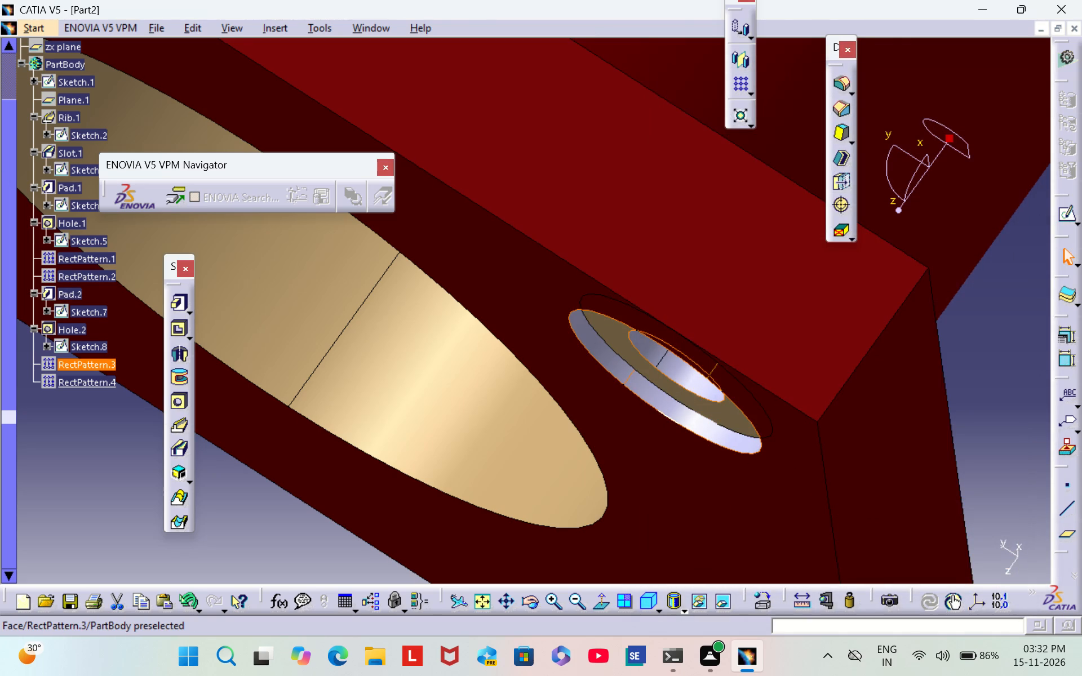
# Set the fill colour to tan on the counterbore side wall of the second flange's RectPattern.3 hole.
pyautogui.rightClick(667, 404)
pyautogui.click(794, 133)
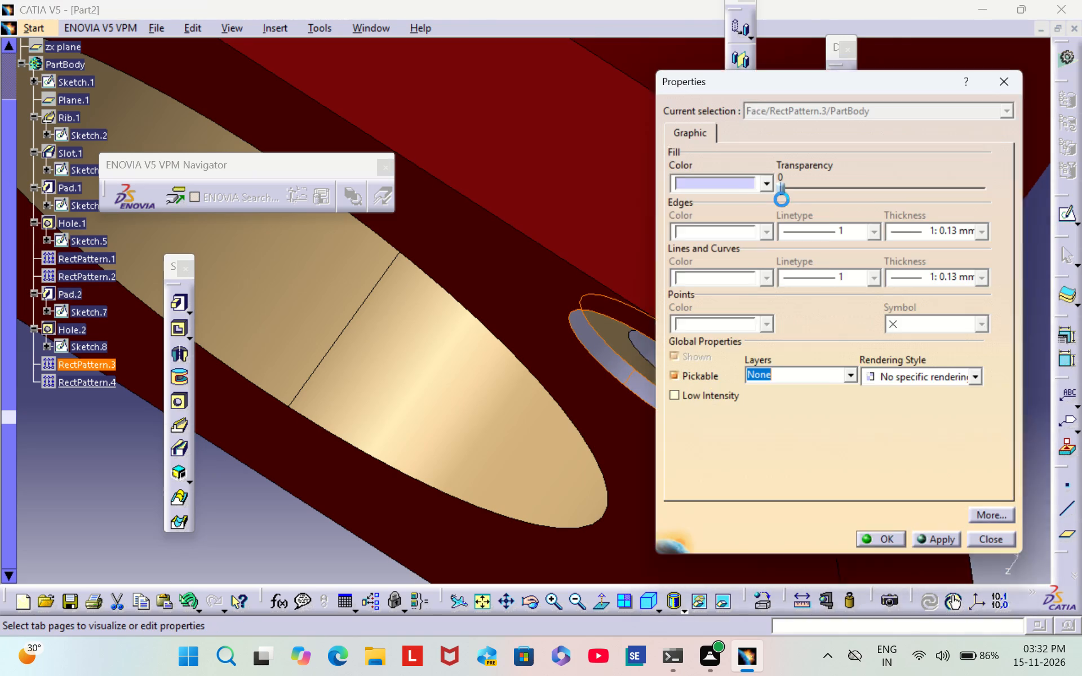
pyautogui.click(756, 189)
pyautogui.click(734, 407)
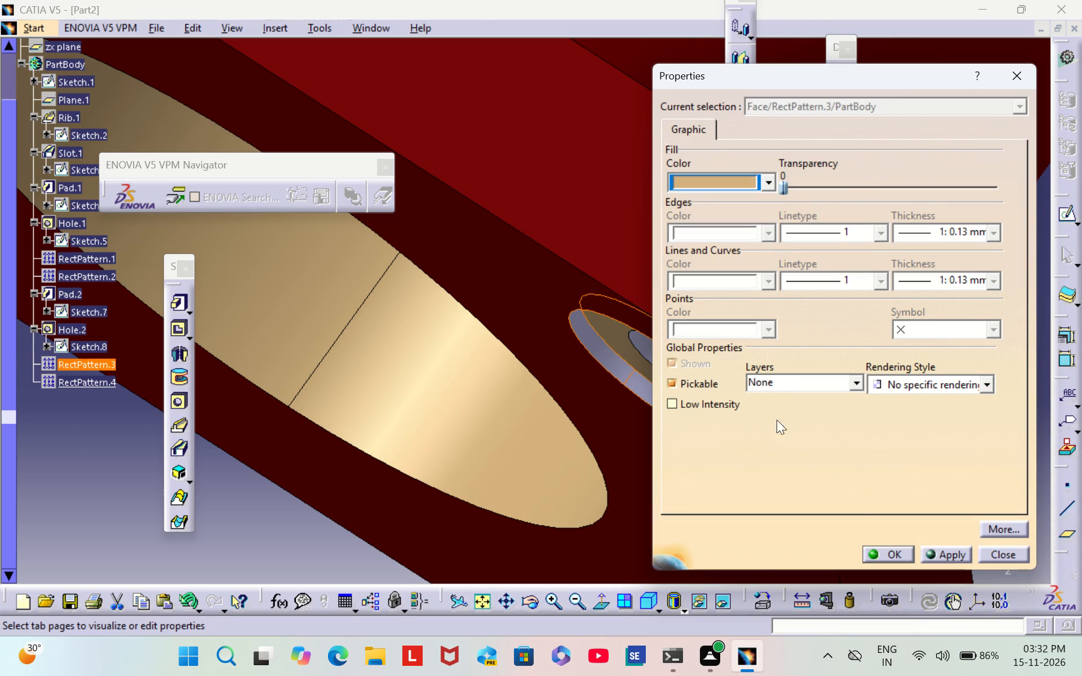
pyautogui.click(883, 552)
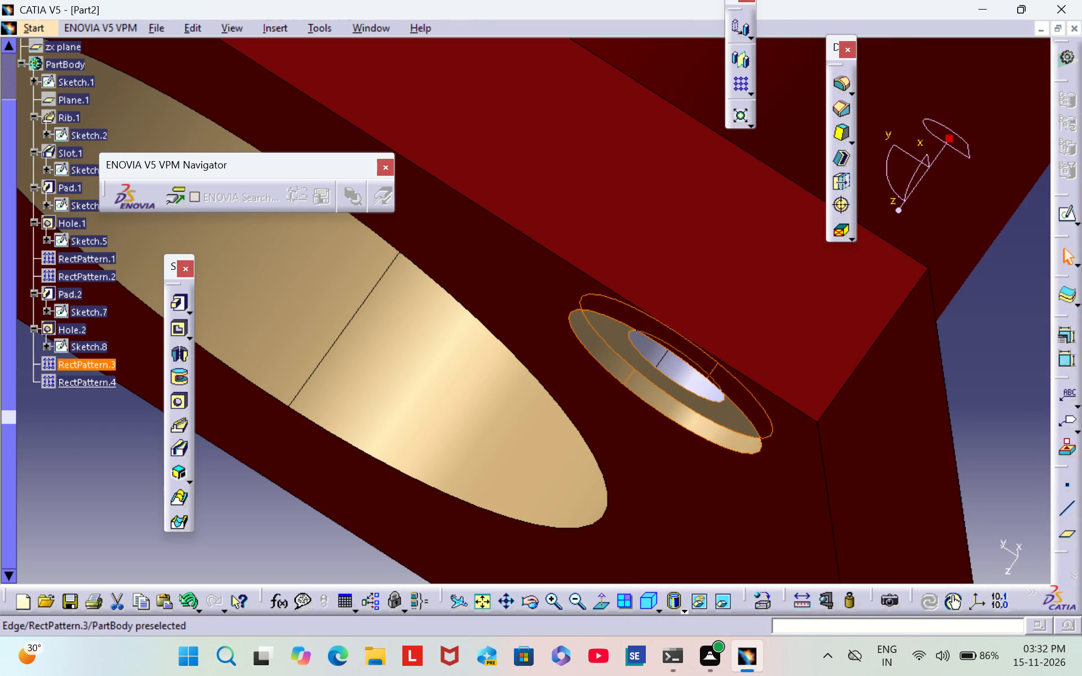
# Set the fill colour to tan on the inner through-hole wall of the second flange's RectPattern.3 hole.
pyautogui.rightClick(667, 366)
pyautogui.click(804, 100)
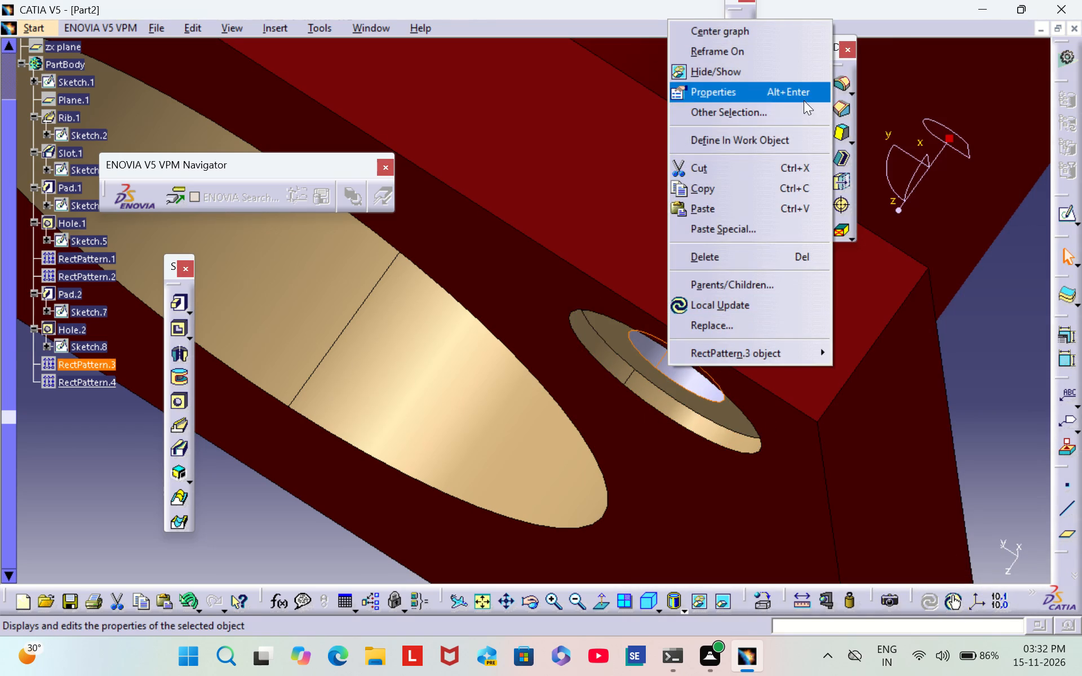
pyautogui.click(751, 179)
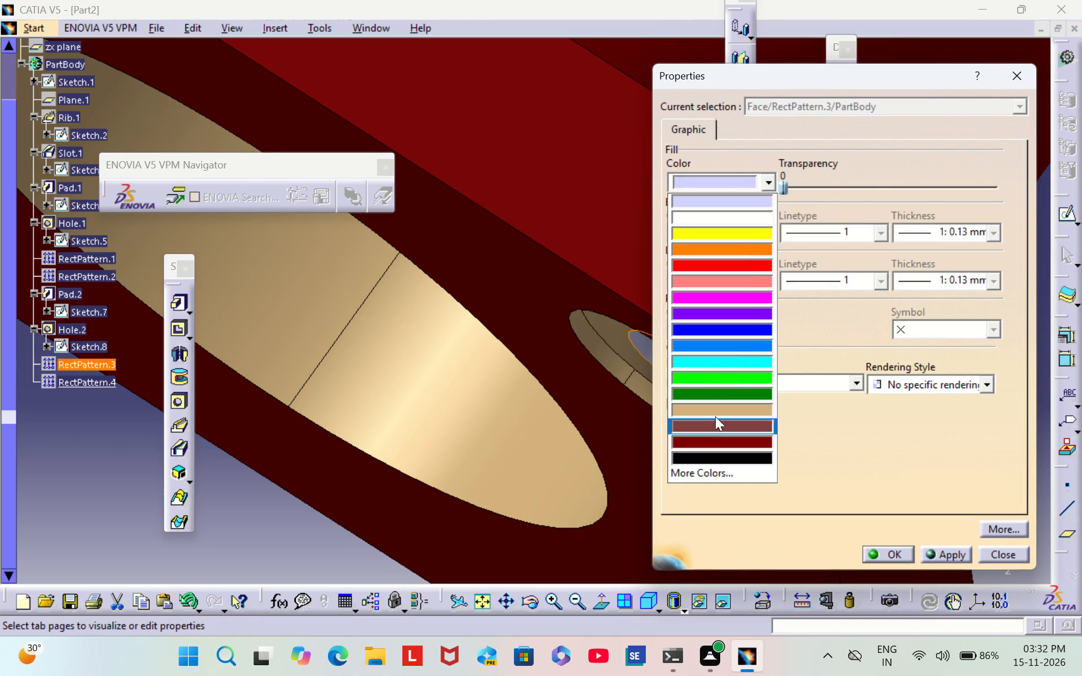
pyautogui.click(726, 399)
pyautogui.click(727, 185)
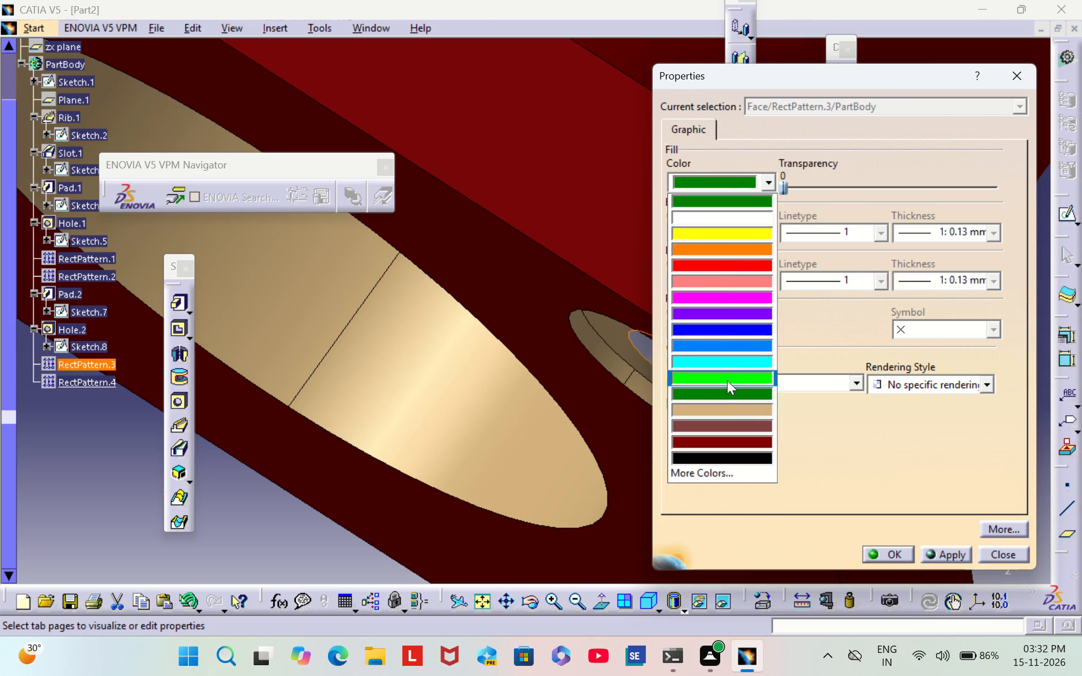
pyautogui.click(734, 413)
pyautogui.click(881, 554)
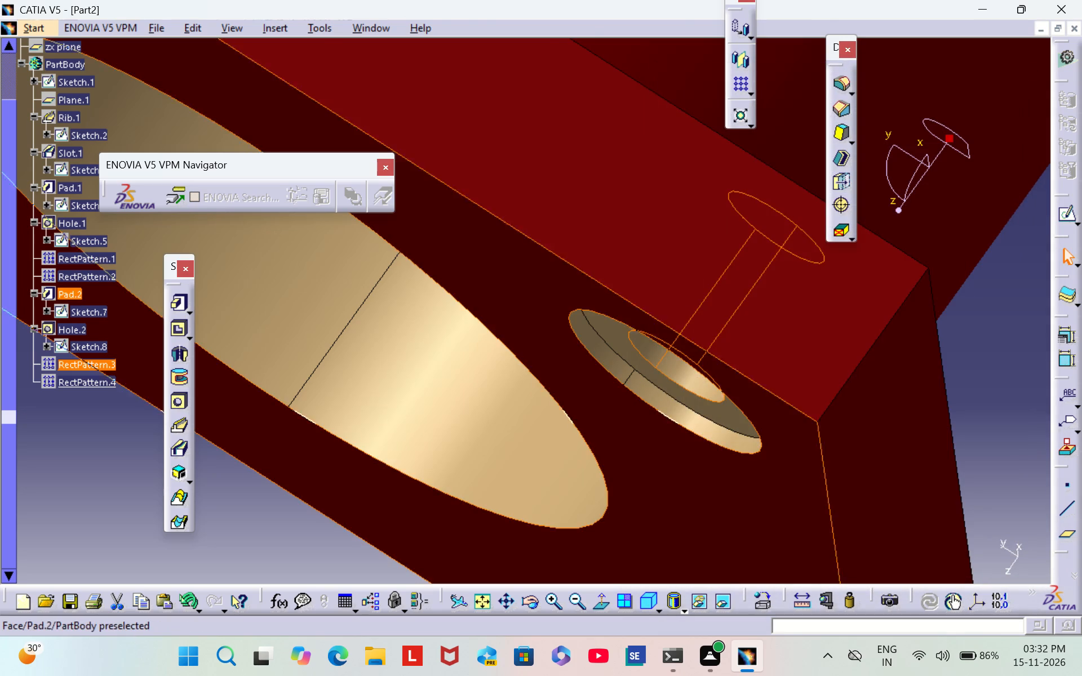
pyautogui.click(495, 460)
# Set the fill colour to tan on the counterbore floor of Hole.2, the second flange's original corner hole.
pyautogui.scroll(-1, 531, 401)
pyautogui.moveTo(532, 399); pyautogui.dragTo(833, 586, button='middle')
pyautogui.scroll(1, 695, 532)
pyautogui.moveTo(625, 320); pyautogui.dragTo(952, 487, button='middle')
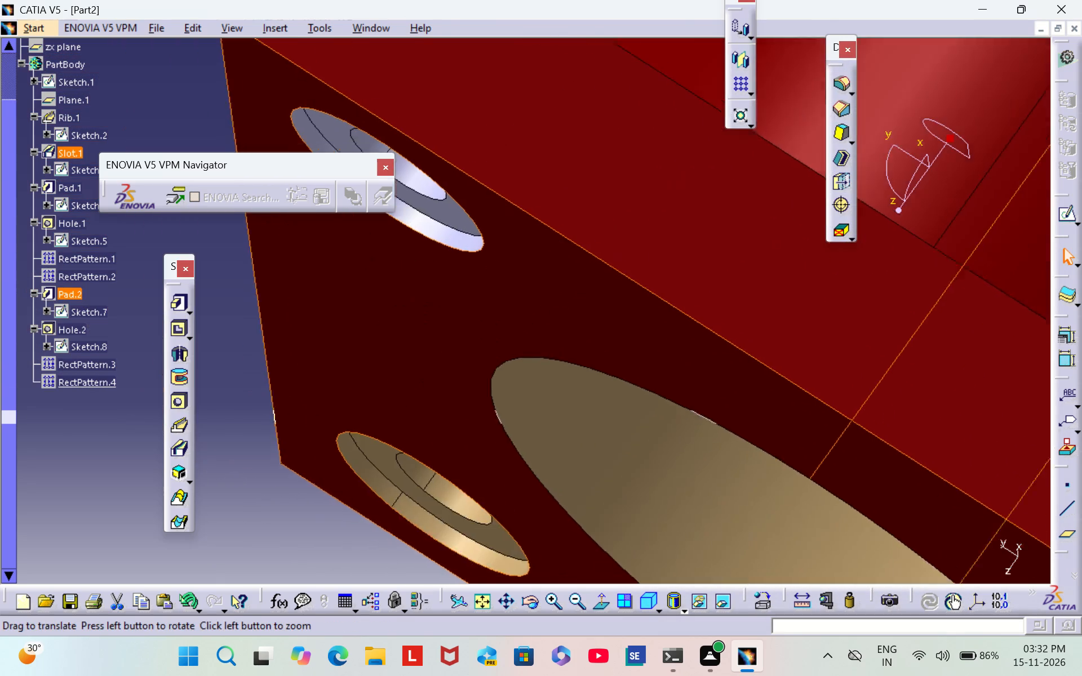
pyautogui.moveTo(952, 487); pyautogui.dragTo(1063, 523, button='middle')
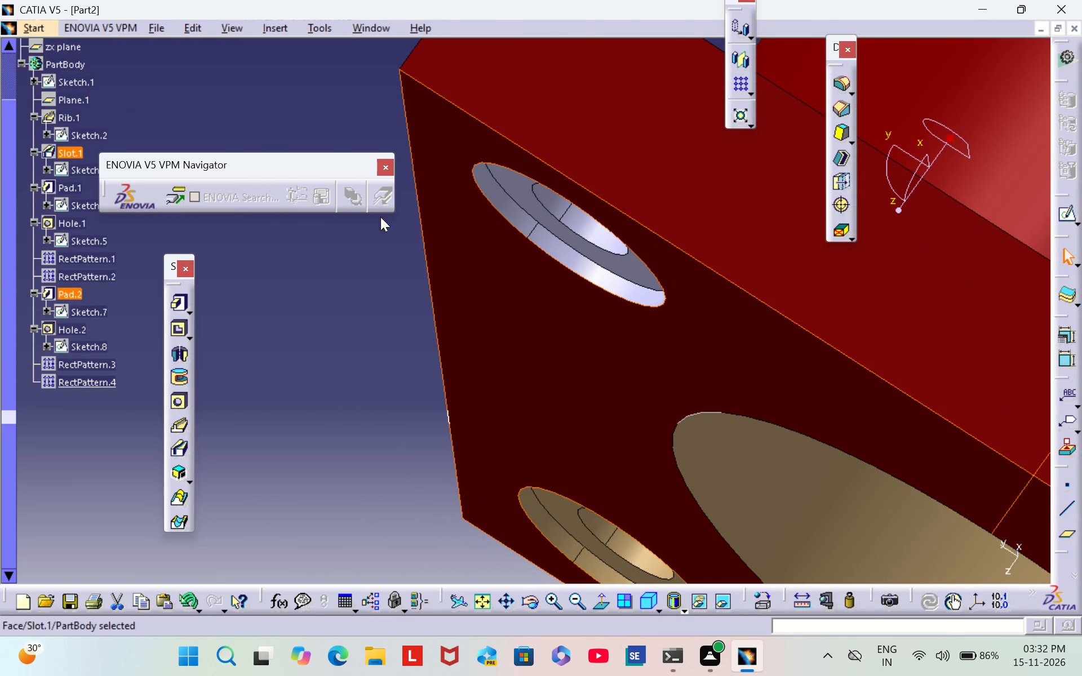
pyautogui.rightClick(565, 232)
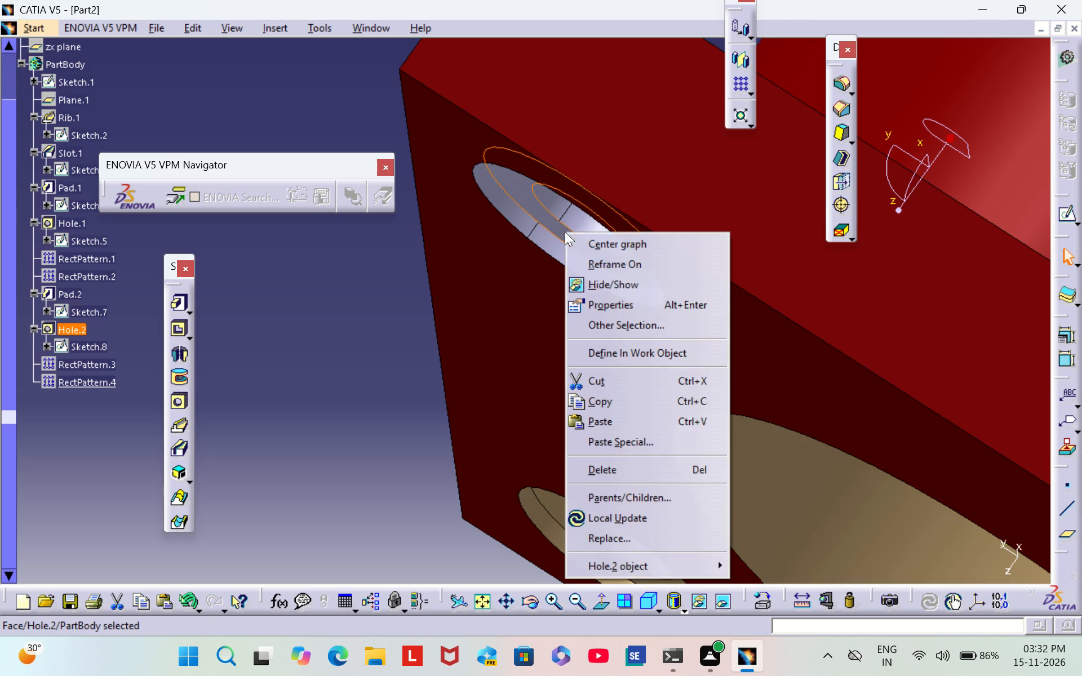
pyautogui.click(608, 302)
pyautogui.click(679, 181)
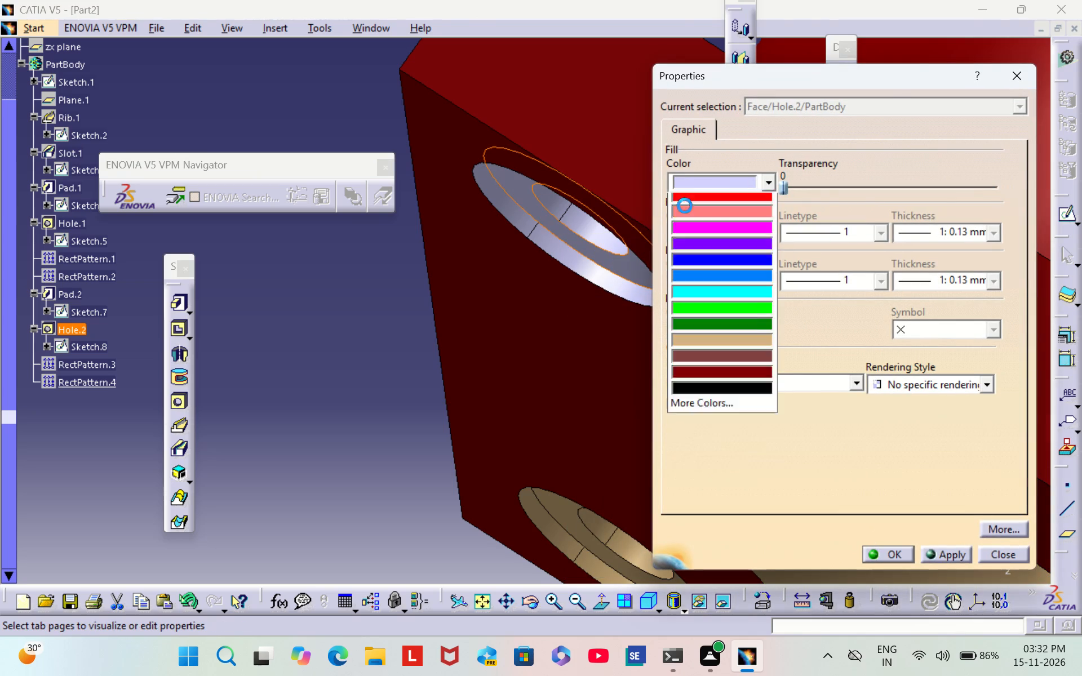
pyautogui.click(737, 410)
pyautogui.click(887, 553)
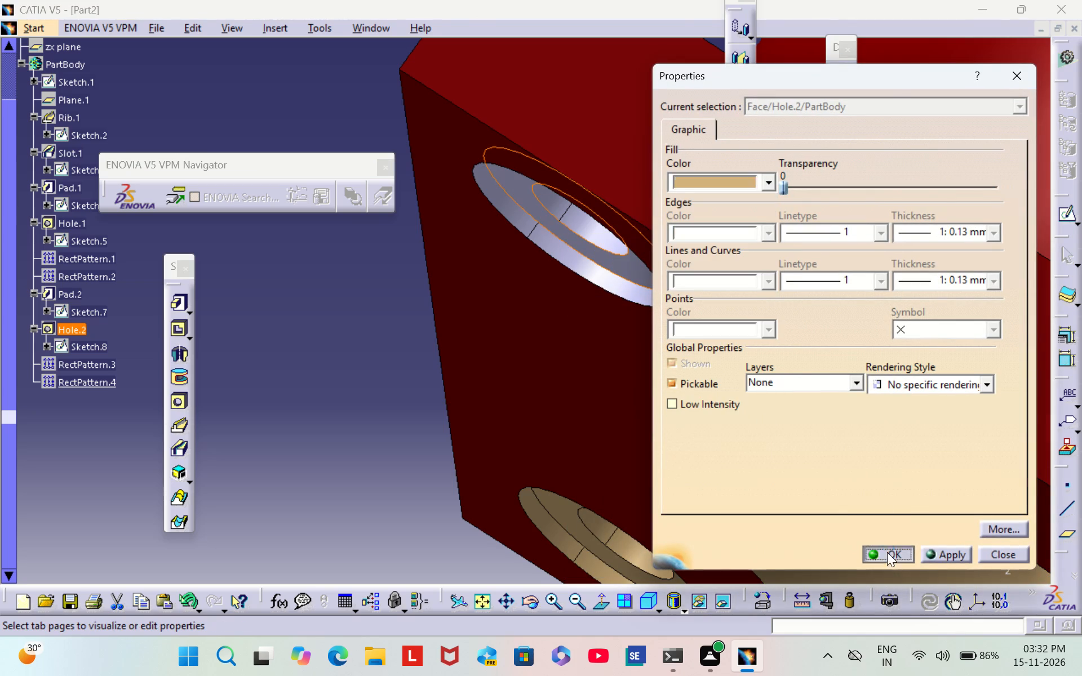
# Set the fill colour of the whole Hole.2 feature on the second flange to tan.
pyautogui.rightClick(538, 243)
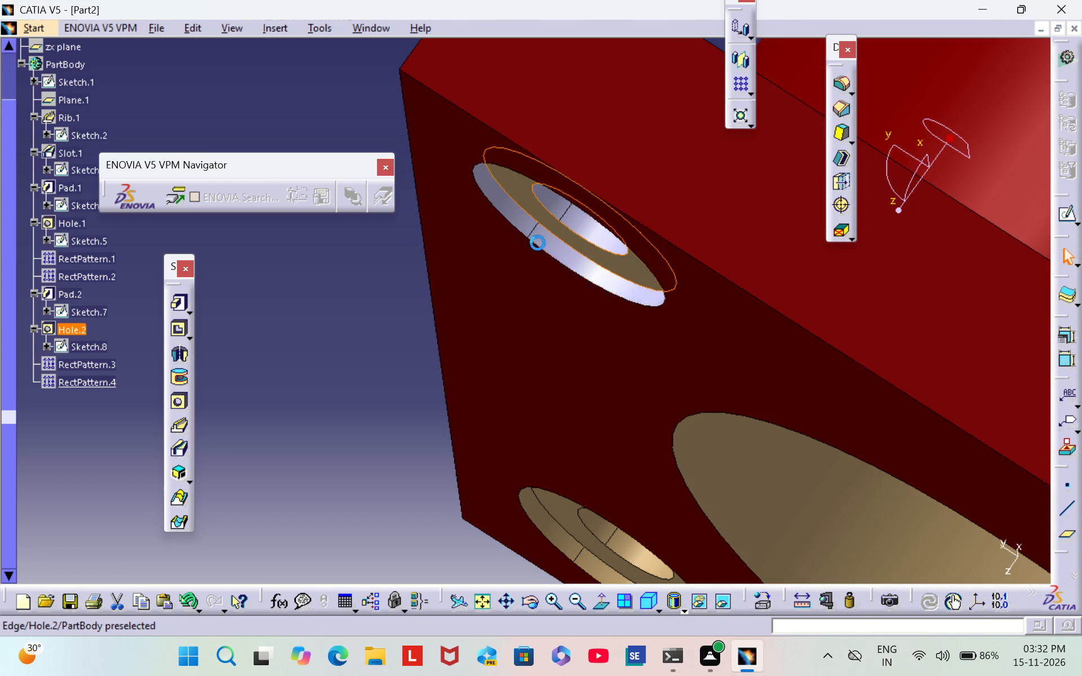
pyautogui.click(611, 317)
pyautogui.click(702, 182)
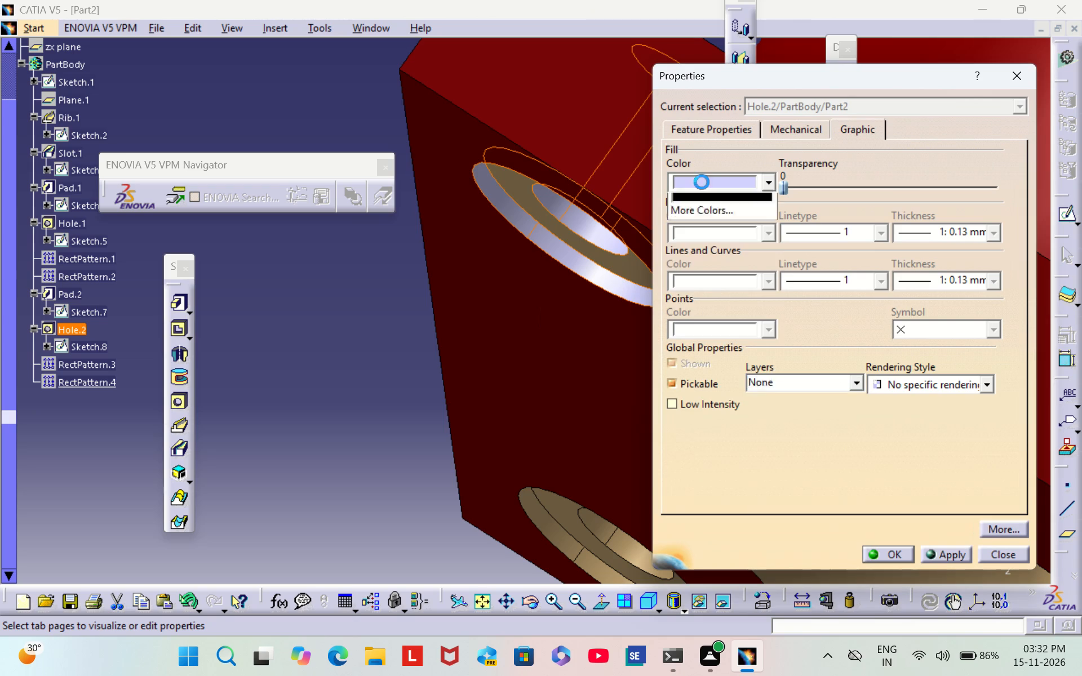
pyautogui.click(742, 415)
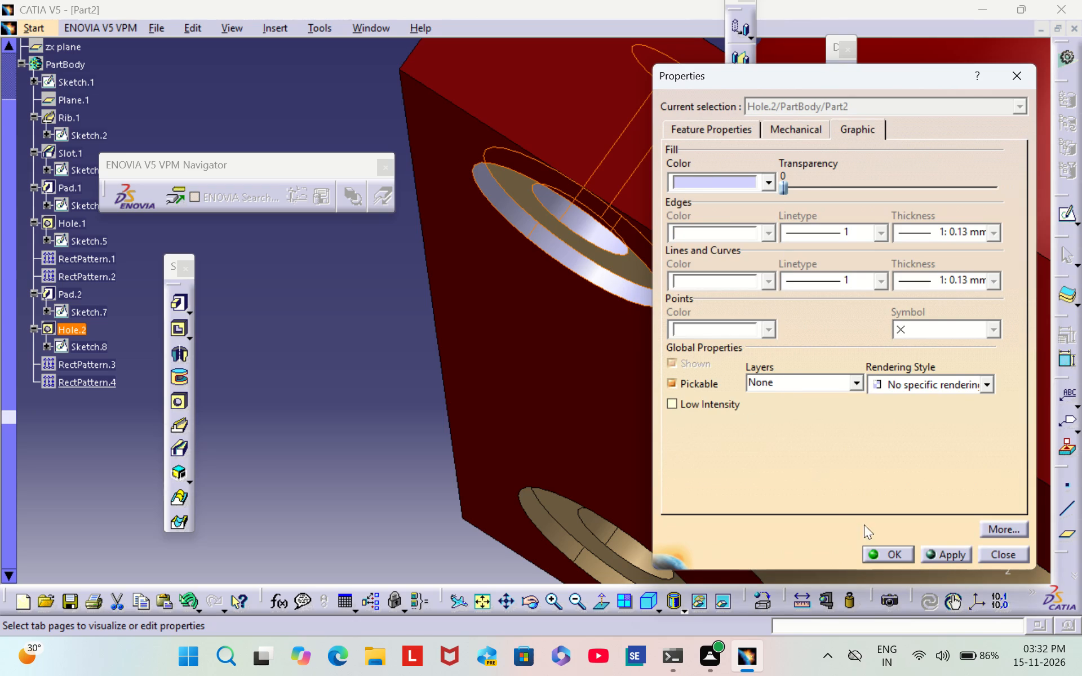
pyautogui.click(877, 552)
pyautogui.click(215, 393)
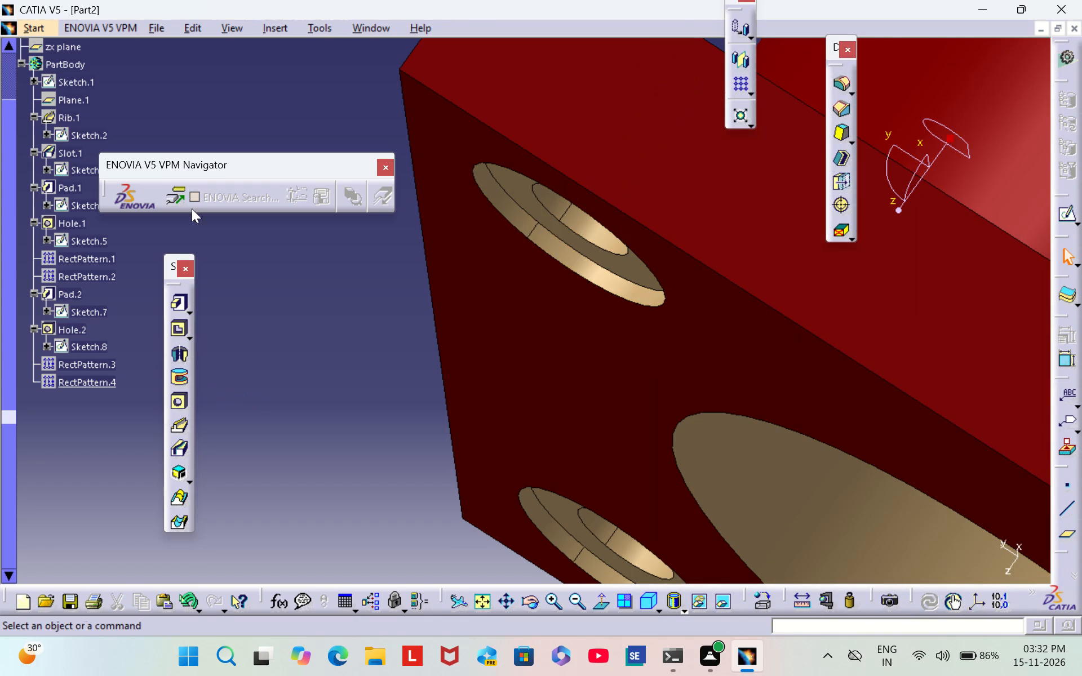
# Examine the whole coloured elbow with both flanges in isometric view.
pyautogui.tripleClick(571, 610)
pyautogui.doubleClick(571, 608)
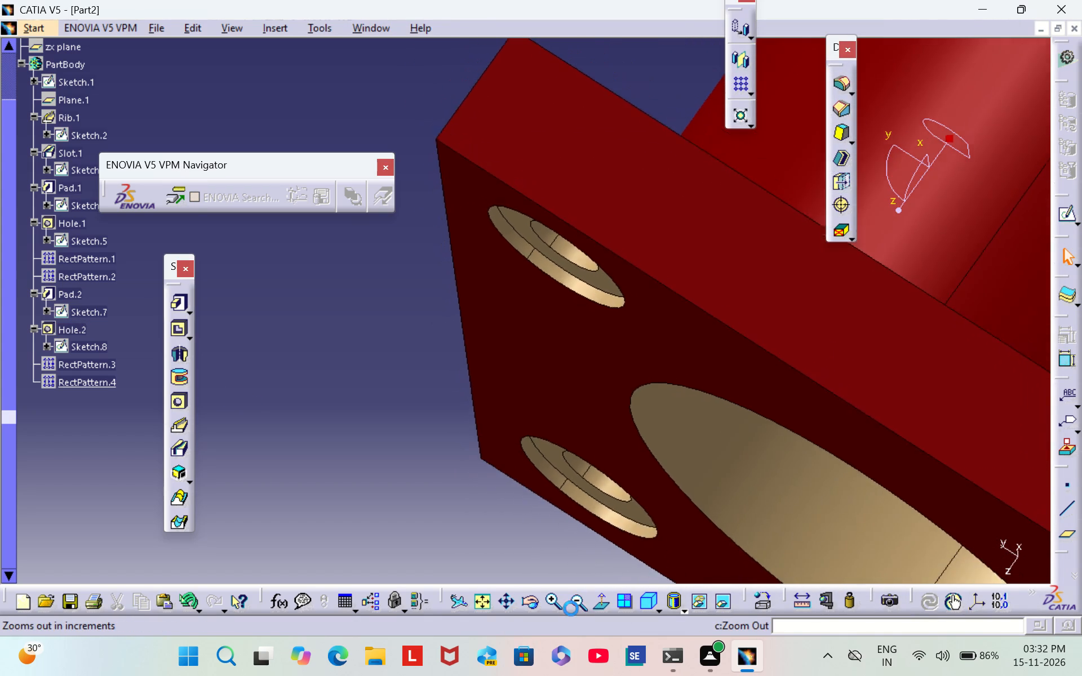
pyautogui.doubleClick(571, 608)
pyautogui.click(570, 607)
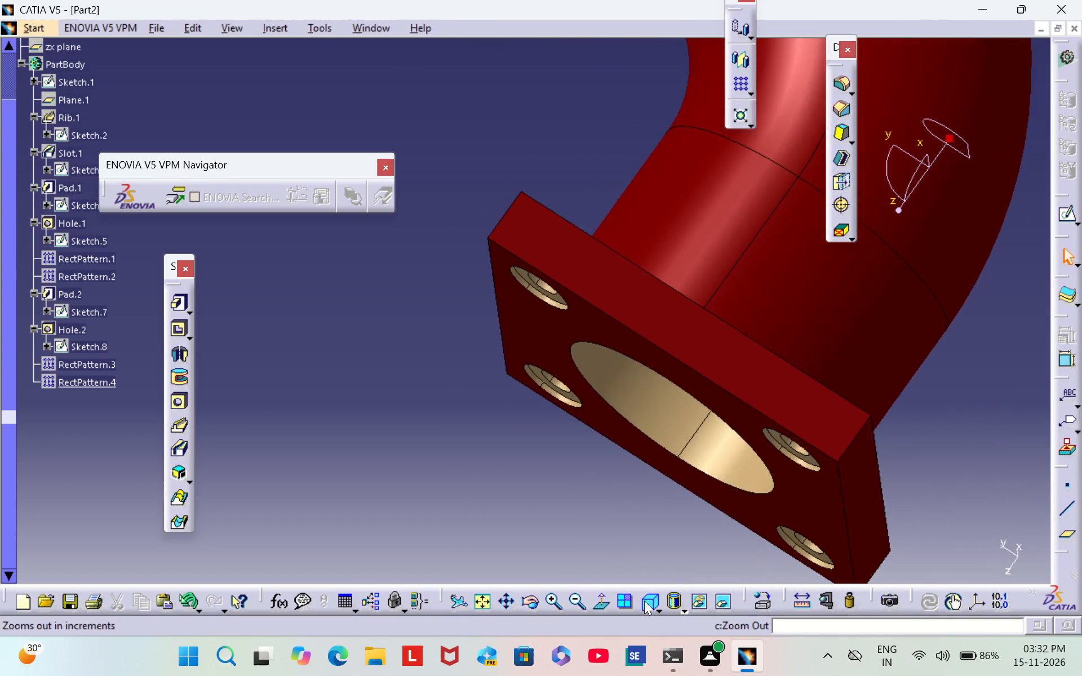
pyautogui.click(644, 599)
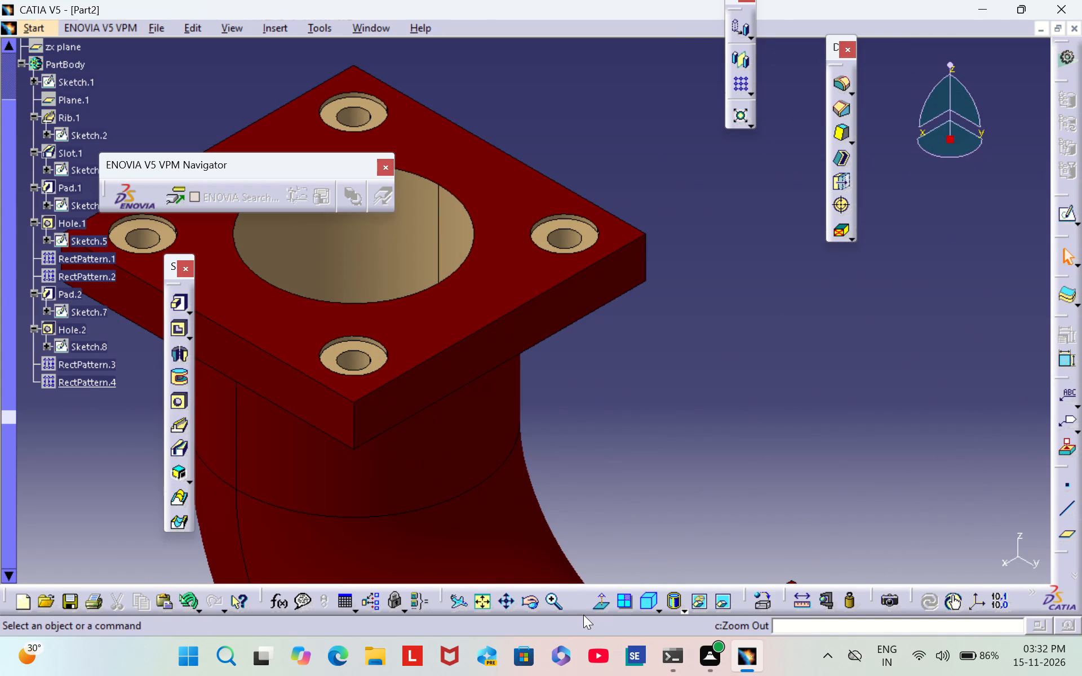
pyautogui.click(582, 615)
pyautogui.tripleClick(571, 602)
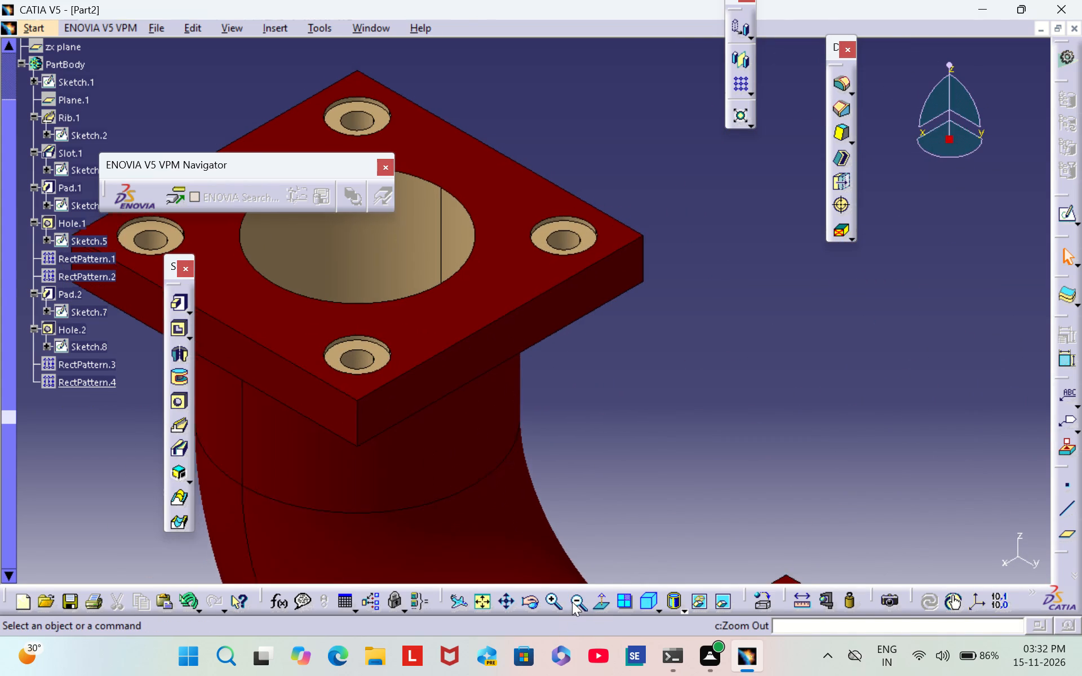
pyautogui.click(572, 602)
pyautogui.moveTo(552, 442); pyautogui.dragTo(584, 385, button='middle')
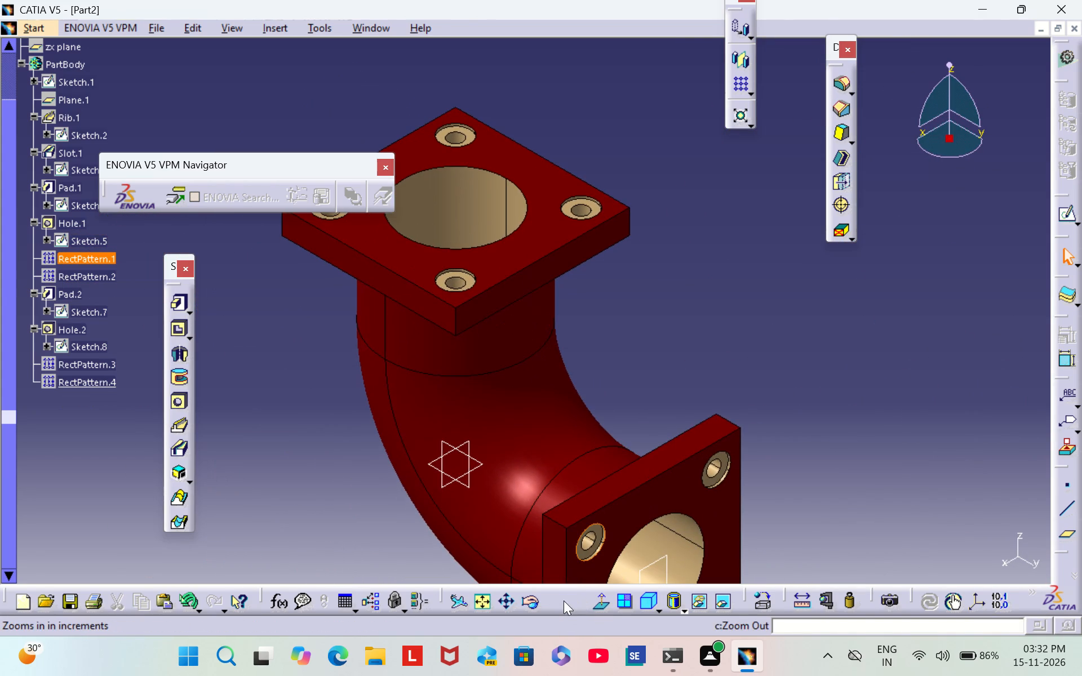
pyautogui.click(572, 601)
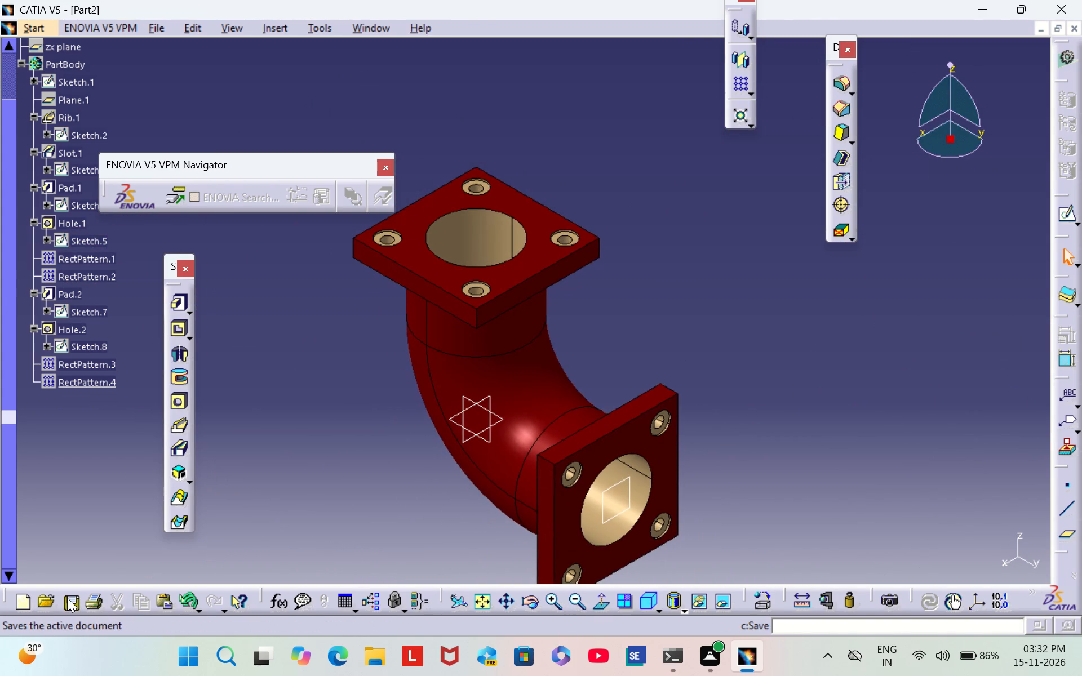
# Save the part to the Desktop as a CATPart file named PART 2.
pyautogui.click(66, 598)
pyautogui.press('BackSpace')
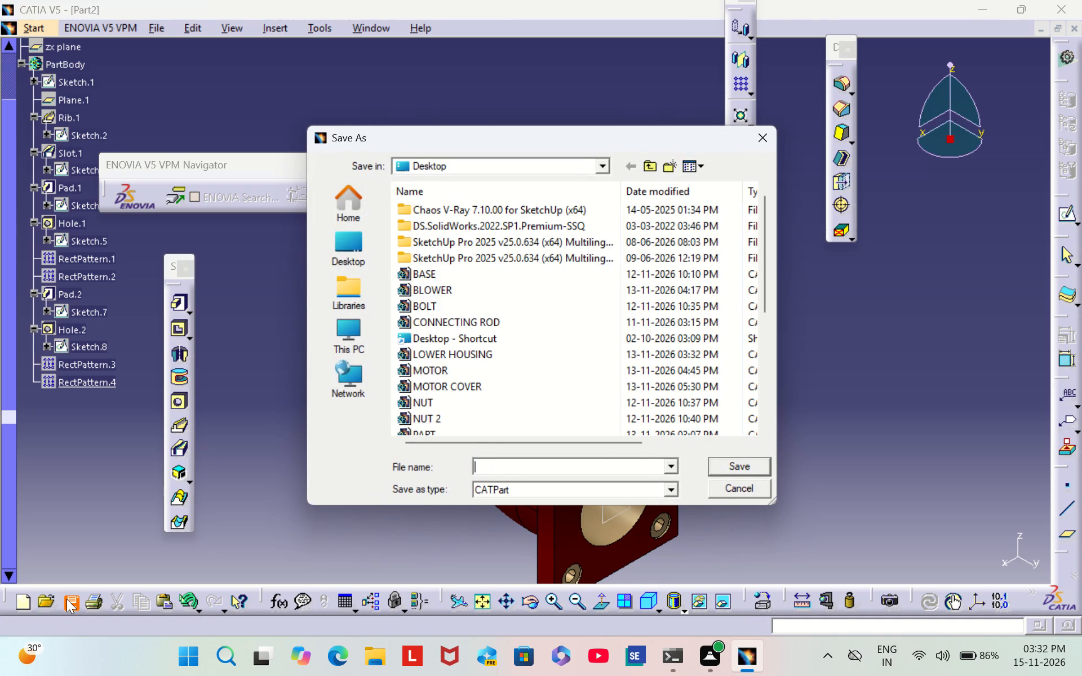
pyautogui.write('PART')
pyautogui.press('space')
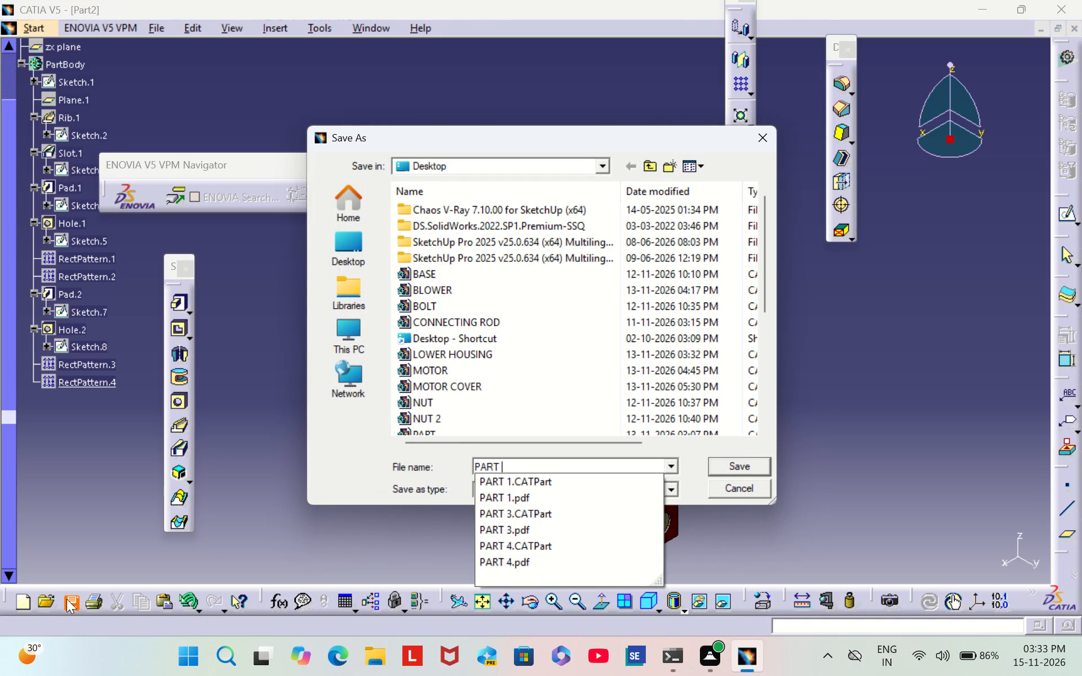
pyautogui.press('2')
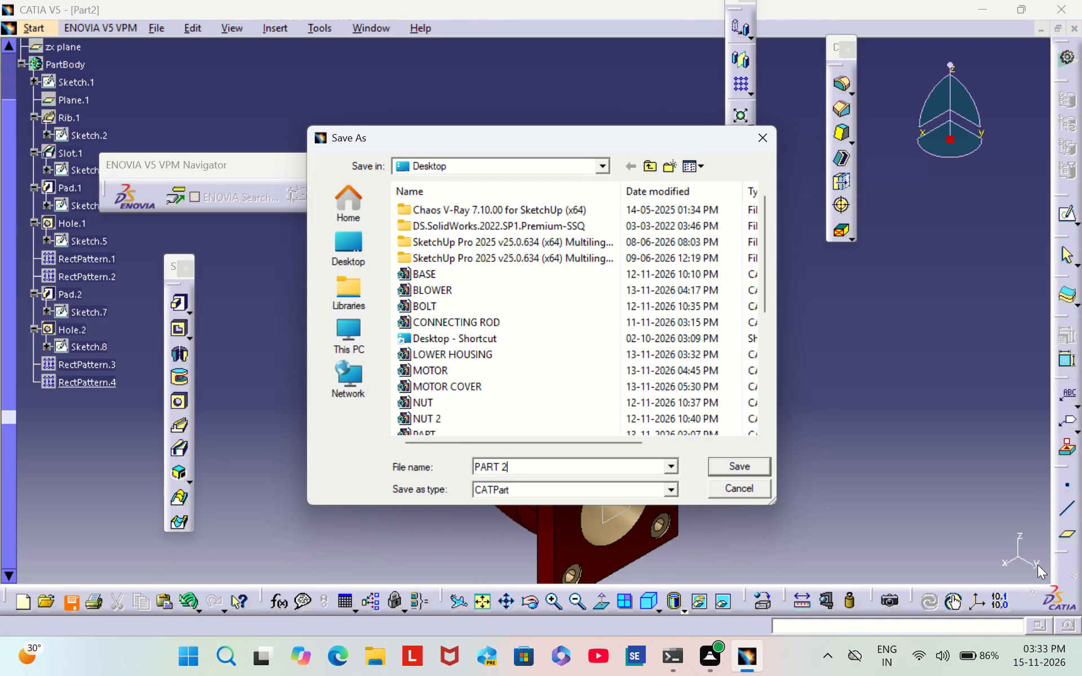
pyautogui.click(734, 466)
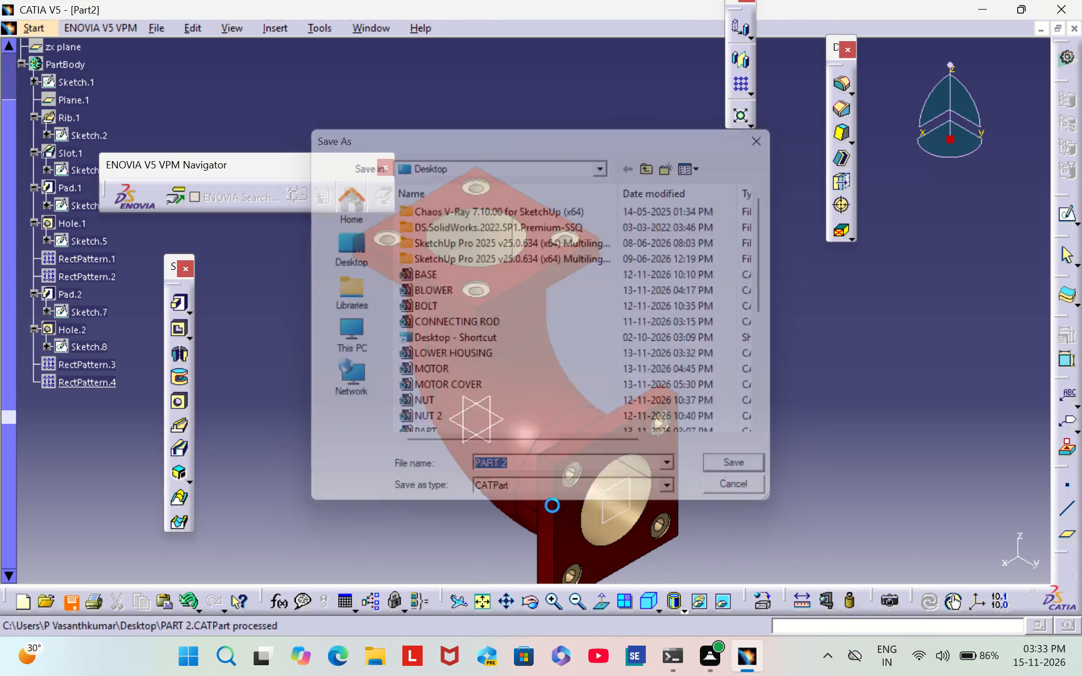
# Print the isometric view of the elbow to a file named PART 2 on the Desktop.
pyautogui.click(84, 604)
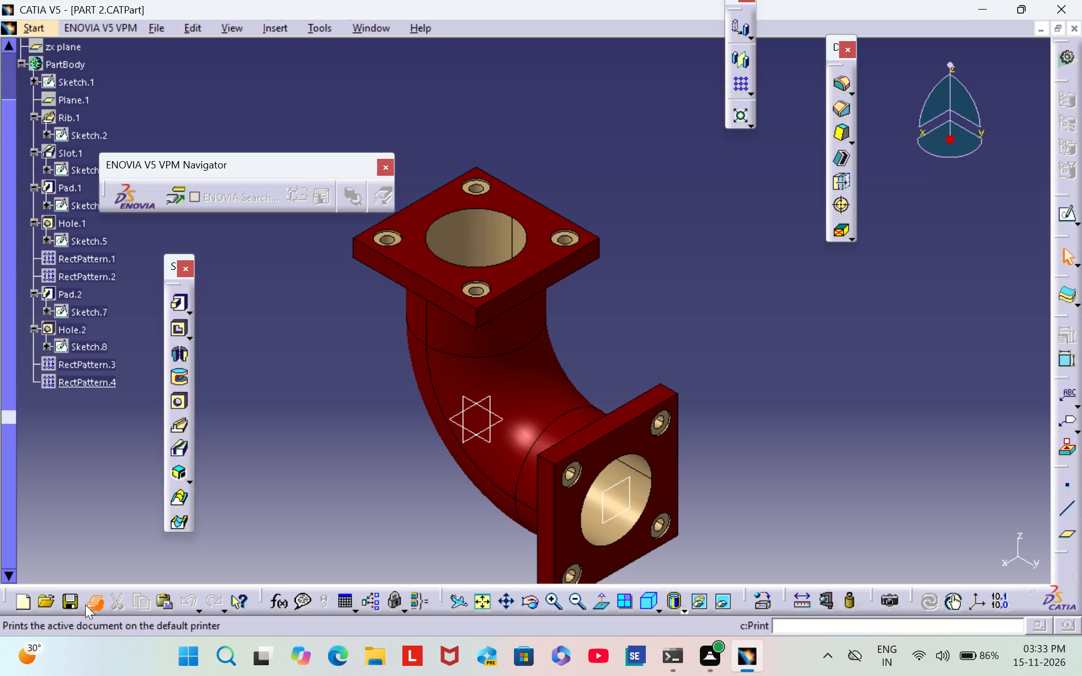
pyautogui.write('PART 2')
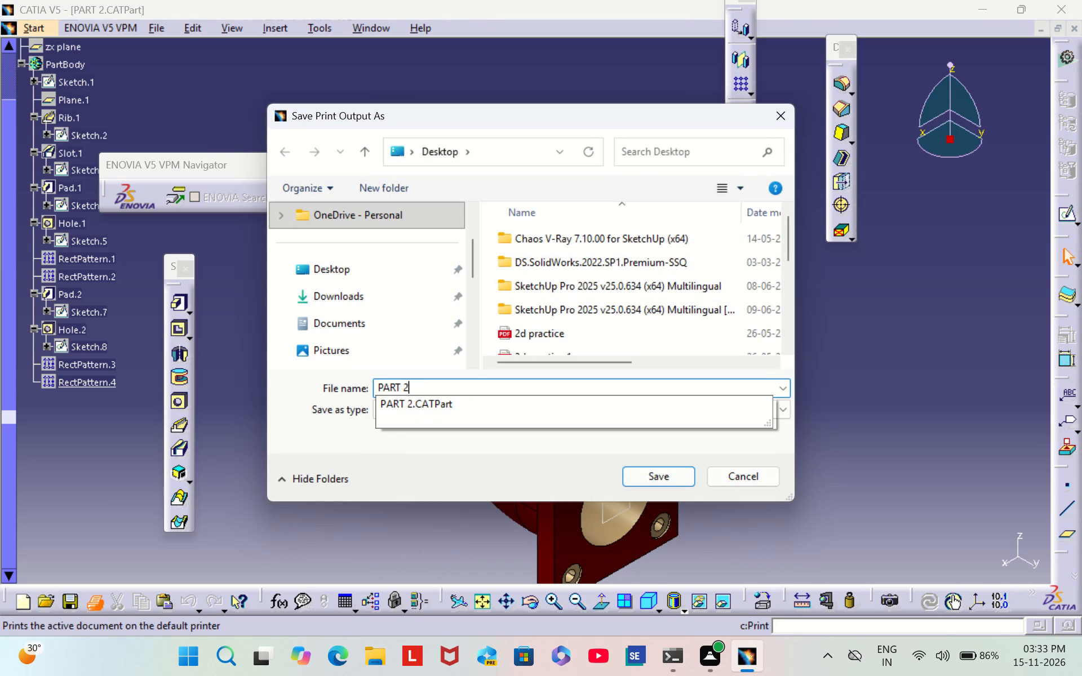
pyautogui.click(671, 469)
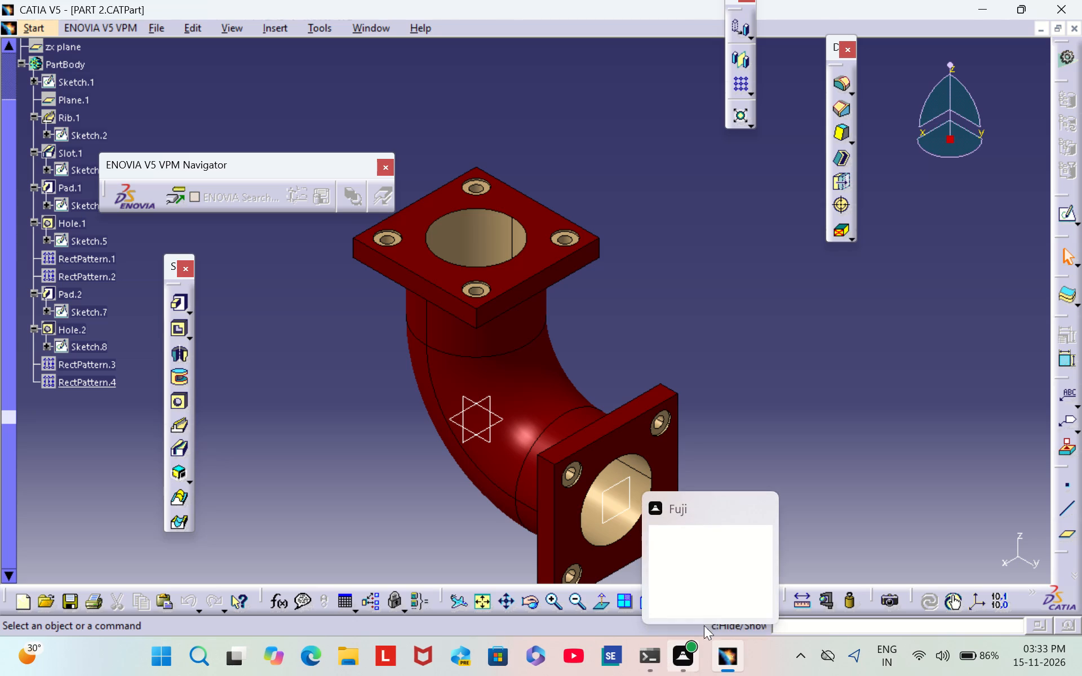